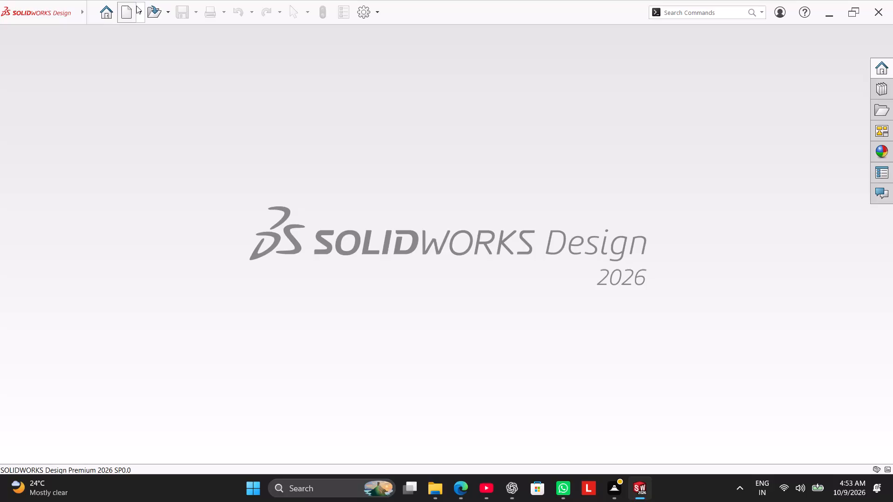
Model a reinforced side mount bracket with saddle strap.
Create a new part document for a single design component.
{"action": "left_click", "coordinate": [129, 11]}
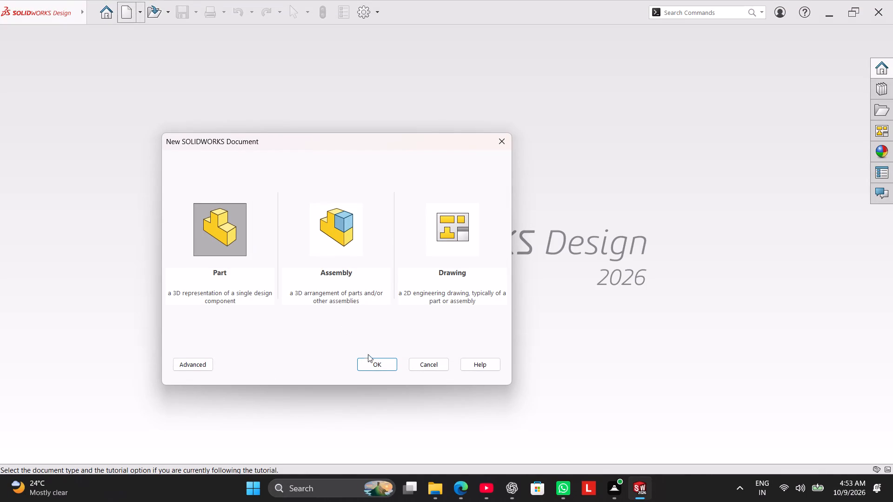
{"action": "left_click", "coordinate": [373, 362]}
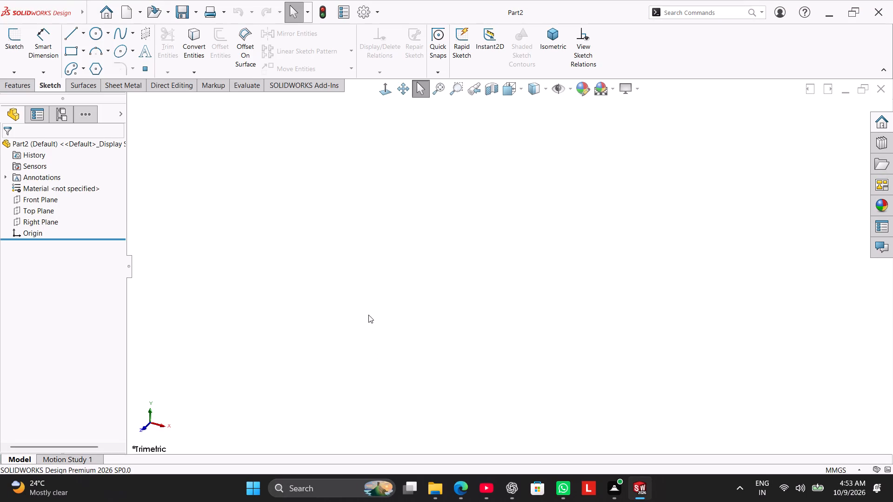
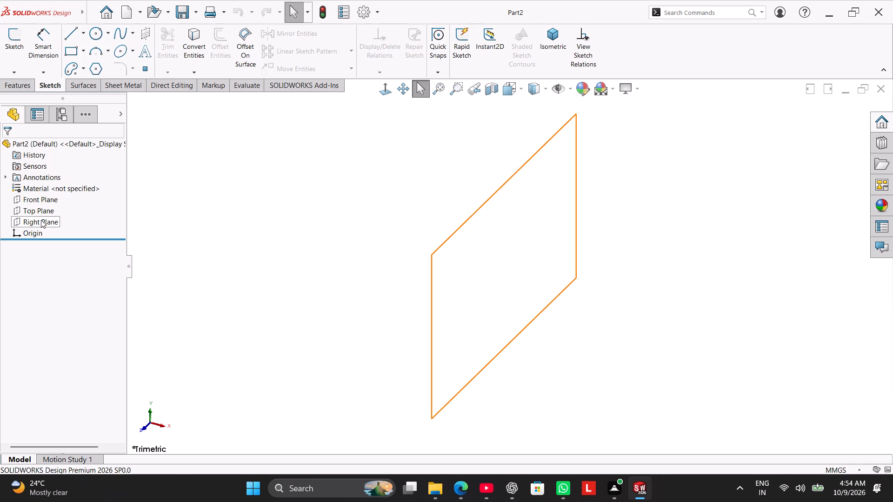
Open a new sketch on the Front Plane.
{"action": "left_click", "coordinate": [39, 201]}
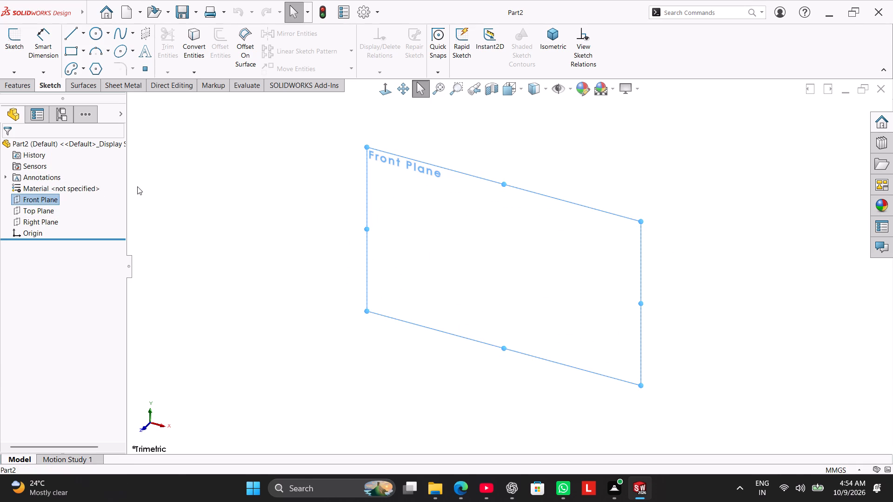
{"action": "left_click", "coordinate": [8, 45]}
{"action": "left_click", "coordinate": [282, 238]}
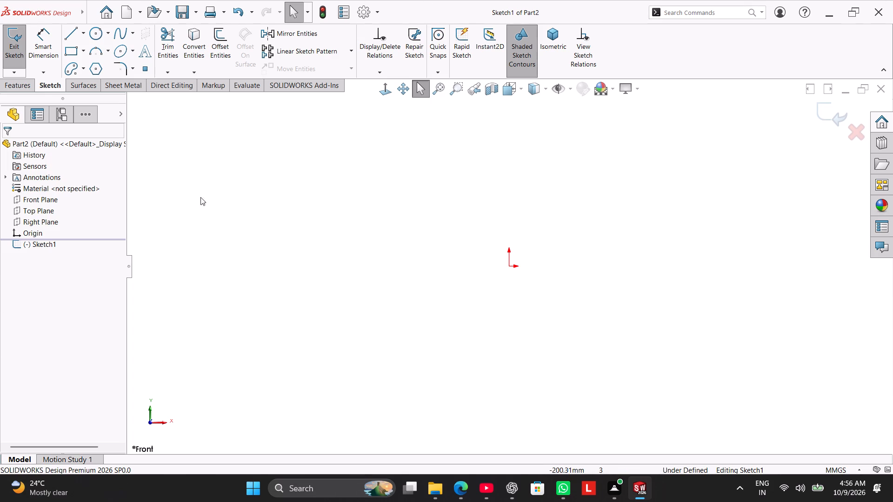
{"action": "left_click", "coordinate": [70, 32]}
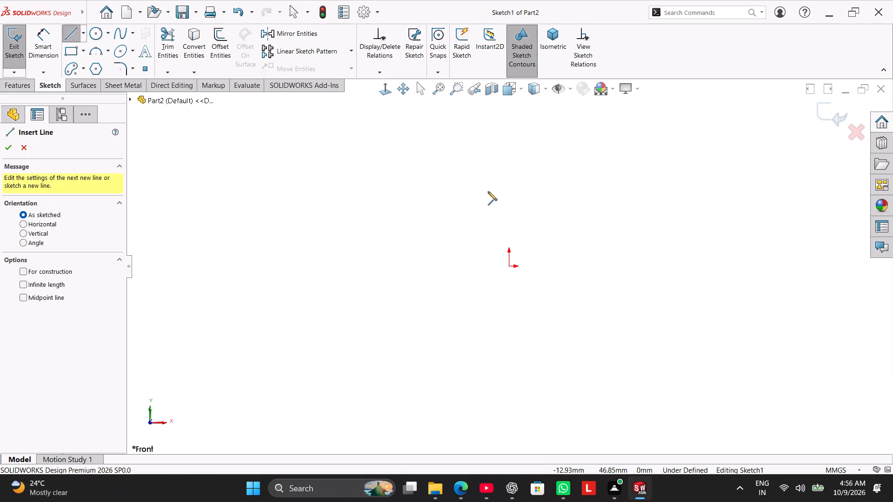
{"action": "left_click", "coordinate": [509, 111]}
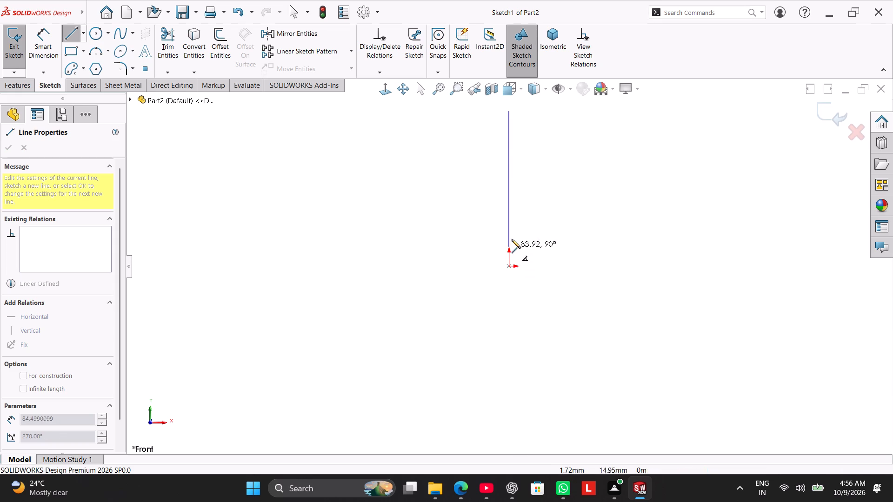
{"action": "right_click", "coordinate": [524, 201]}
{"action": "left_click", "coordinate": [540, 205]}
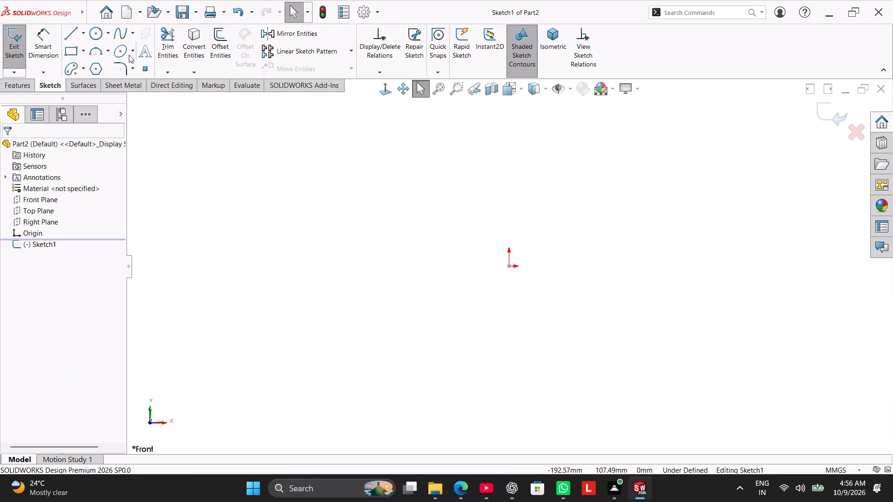
Sketch an upright midpoint line centred on the origin, about 185 mm in total length.
{"action": "left_click", "coordinate": [85, 34]}
{"action": "left_click", "coordinate": [80, 37]}
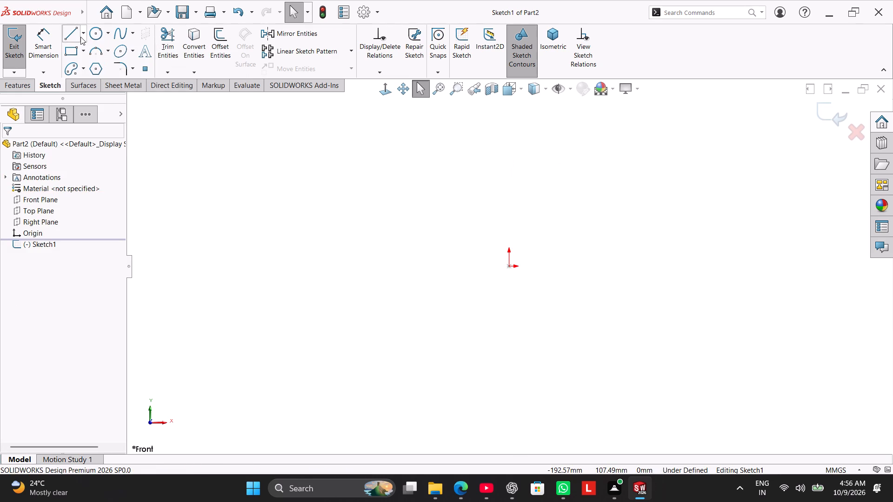
{"action": "left_click", "coordinate": [80, 37]}
{"action": "left_click", "coordinate": [83, 36]}
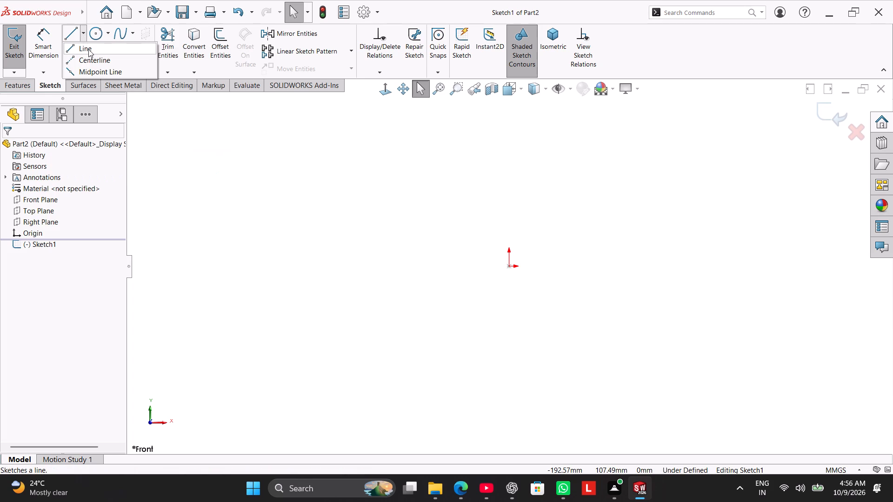
{"action": "left_click", "coordinate": [93, 59]}
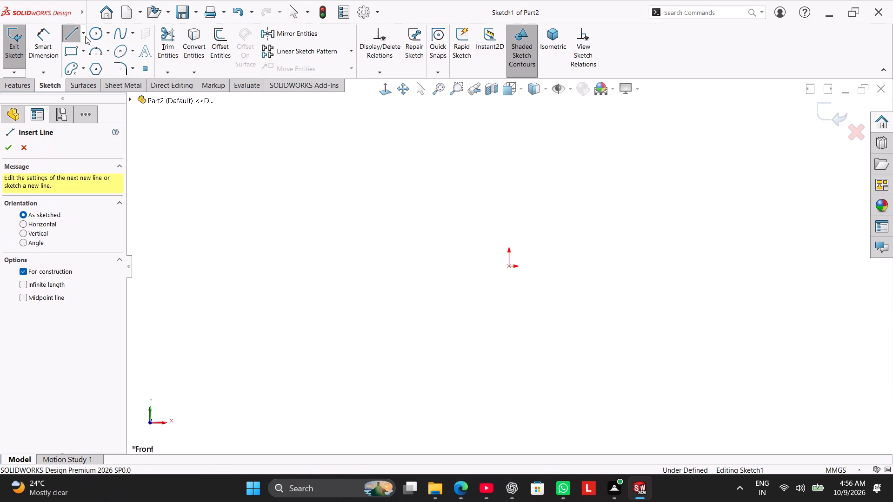
{"action": "left_click", "coordinate": [84, 36]}
{"action": "left_click", "coordinate": [98, 69]}
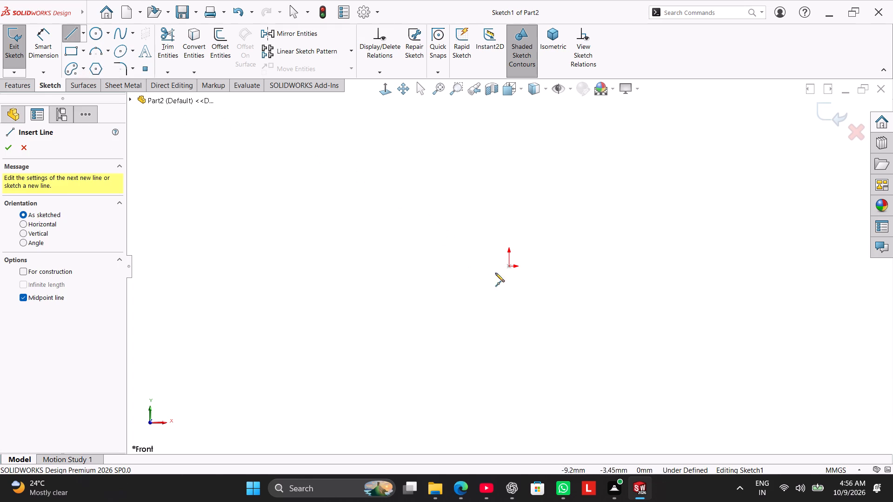
{"action": "left_click", "coordinate": [507, 269]}
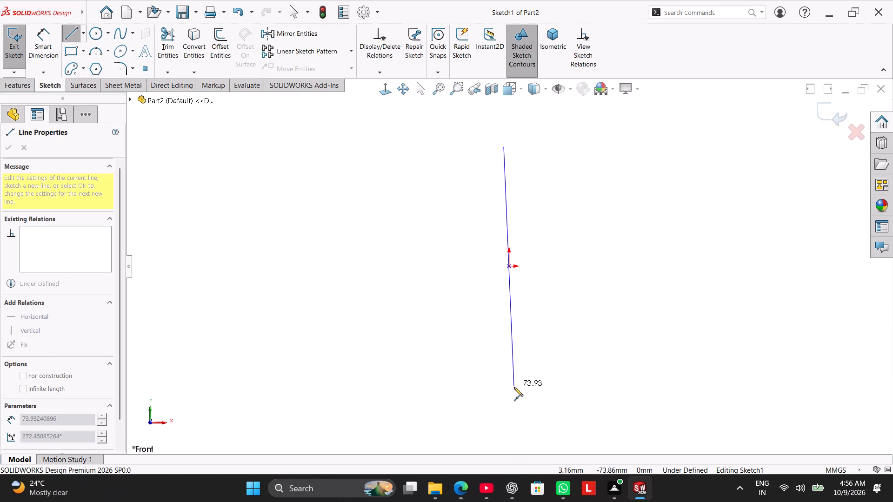
{"action": "left_click", "coordinate": [512, 416]}
{"action": "right_click", "coordinate": [568, 317]}
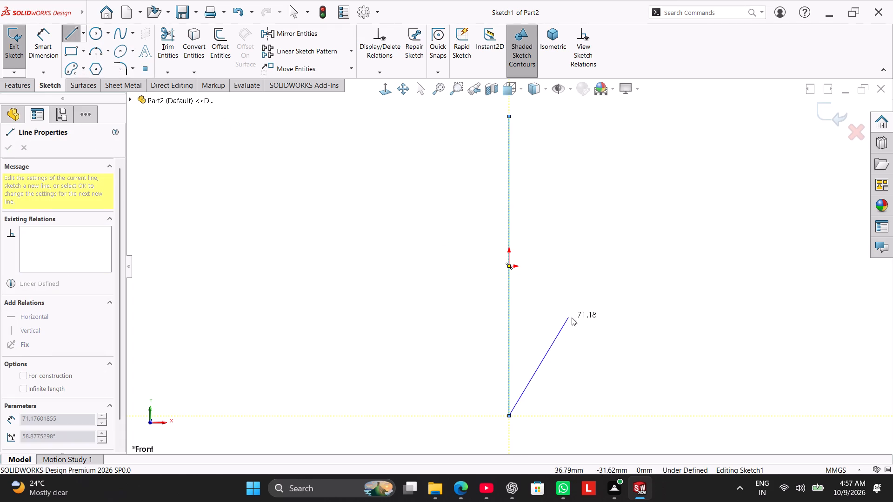
{"action": "left_click", "coordinate": [581, 323]}
Add a vertical relation to the line through the origin.
{"action": "right_click", "coordinate": [512, 285]}
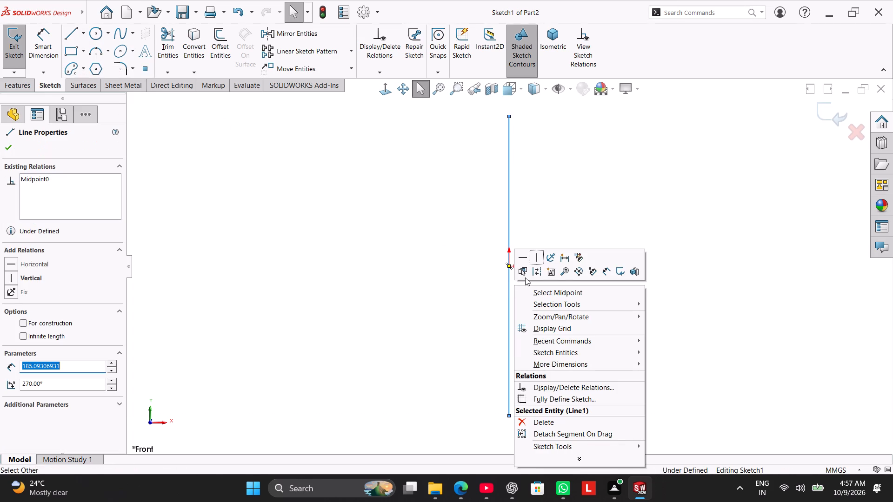
{"action": "left_click", "coordinate": [538, 259]}
{"action": "left_click", "coordinate": [516, 289]}
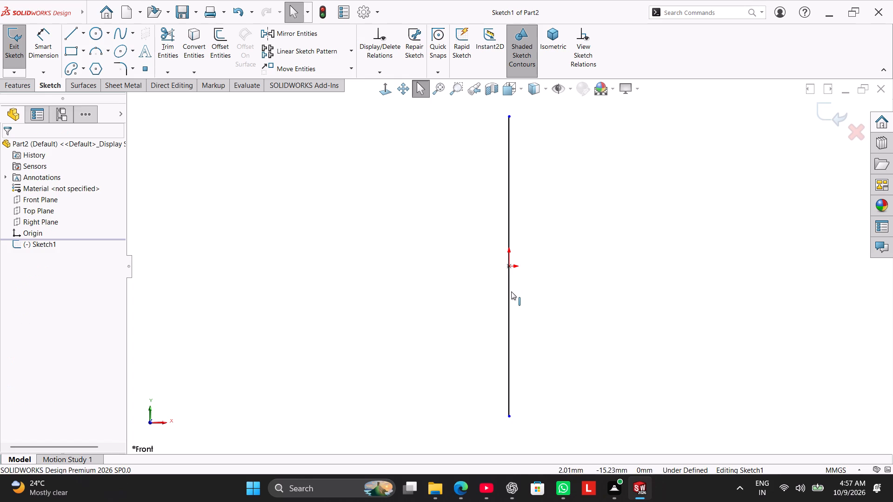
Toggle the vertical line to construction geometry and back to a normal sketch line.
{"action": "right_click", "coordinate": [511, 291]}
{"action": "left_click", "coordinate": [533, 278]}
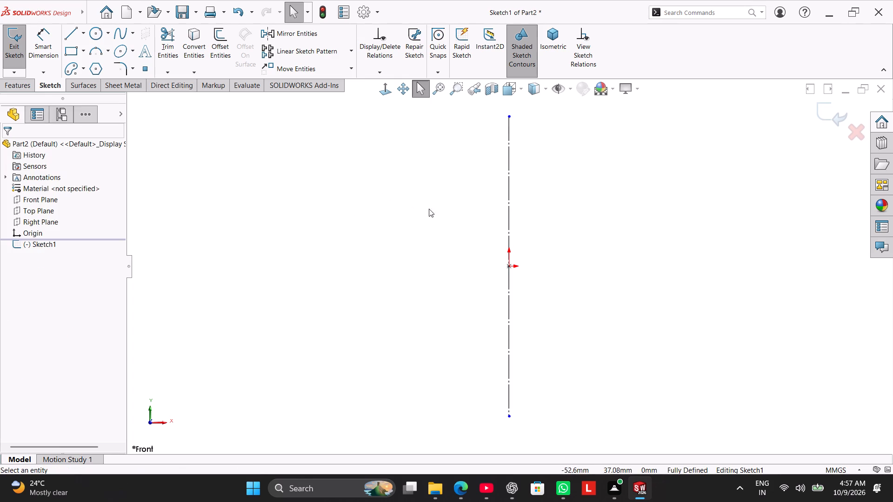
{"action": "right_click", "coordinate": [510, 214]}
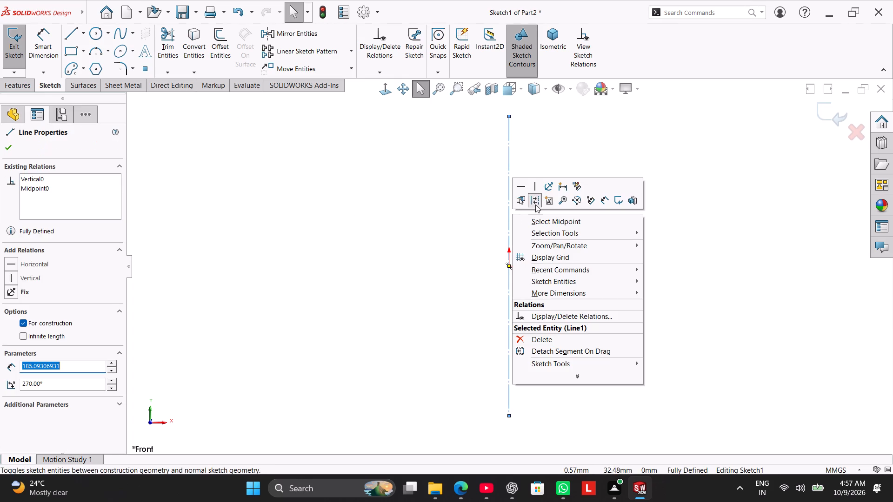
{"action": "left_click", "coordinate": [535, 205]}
Dimension the vertical line's length as 440 mm, with the dimension placed beside the line.
{"action": "left_click_drag", "start_coordinate": [53, 42], "coordinate": [62, 46]}
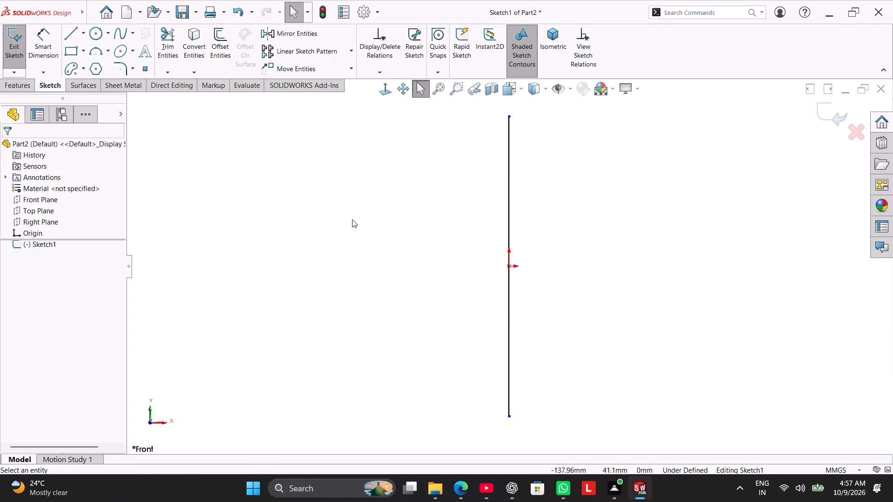
{"action": "left_click", "coordinate": [508, 300]}
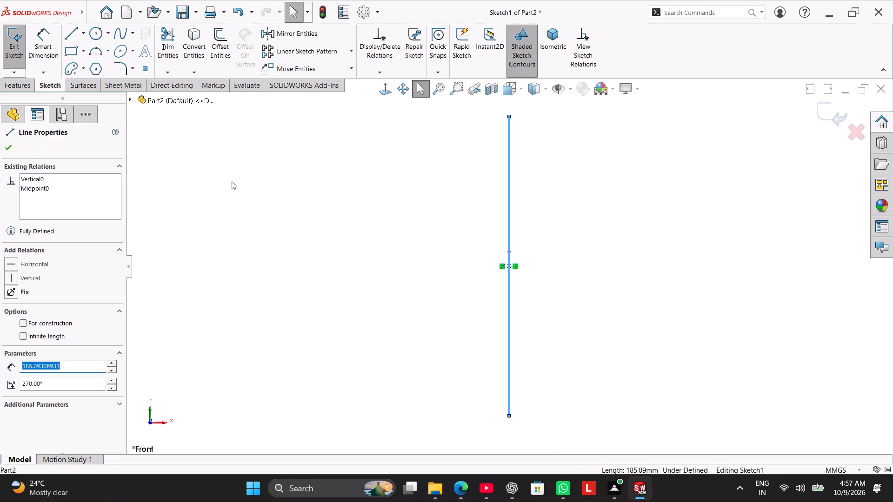
{"action": "left_click_drag", "start_coordinate": [47, 44], "coordinate": [60, 54]}
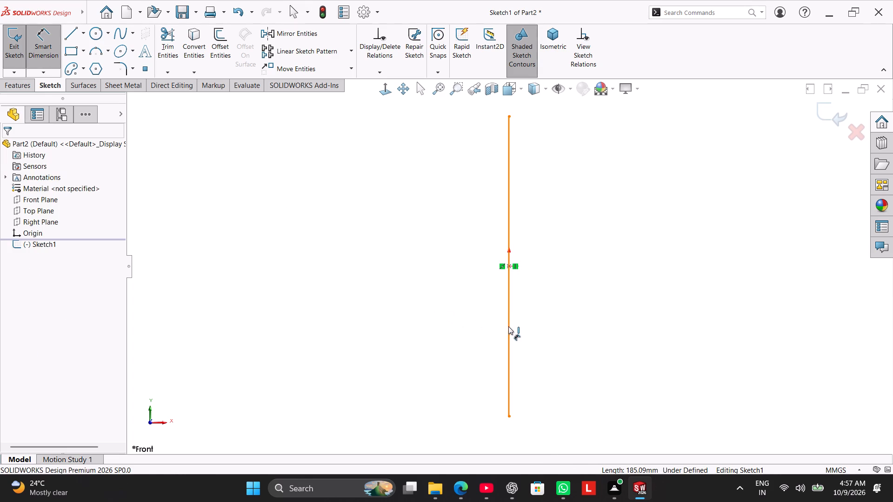
{"action": "left_click", "coordinate": [508, 326]}
{"action": "left_click", "coordinate": [459, 317]}
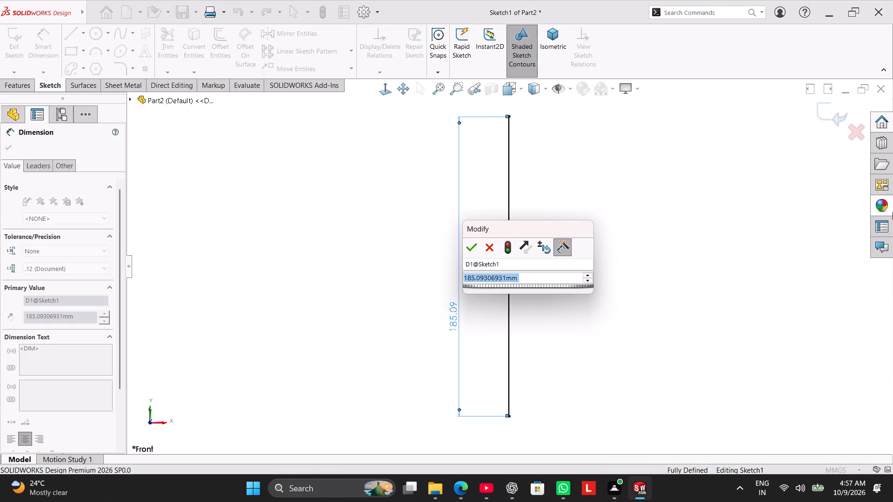
{"action": "type", "text": "440"}
{"action": "key", "text": "Return"}
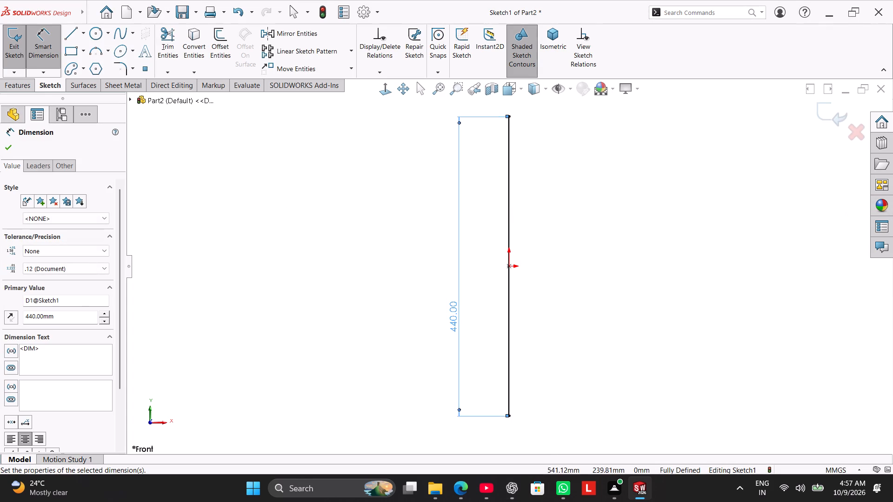
{"action": "scroll", "coordinate": [666, 215], "scroll_direction": "up", "scroll_amount": 1}
{"action": "scroll", "coordinate": [614, 184], "scroll_direction": "down", "scroll_amount": 1}
{"action": "right_click", "coordinate": [614, 184]}
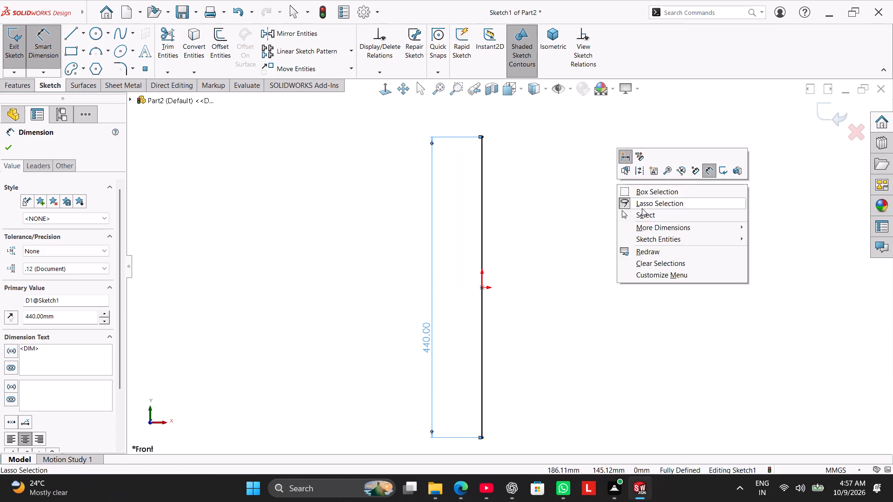
{"action": "left_click", "coordinate": [646, 212]}
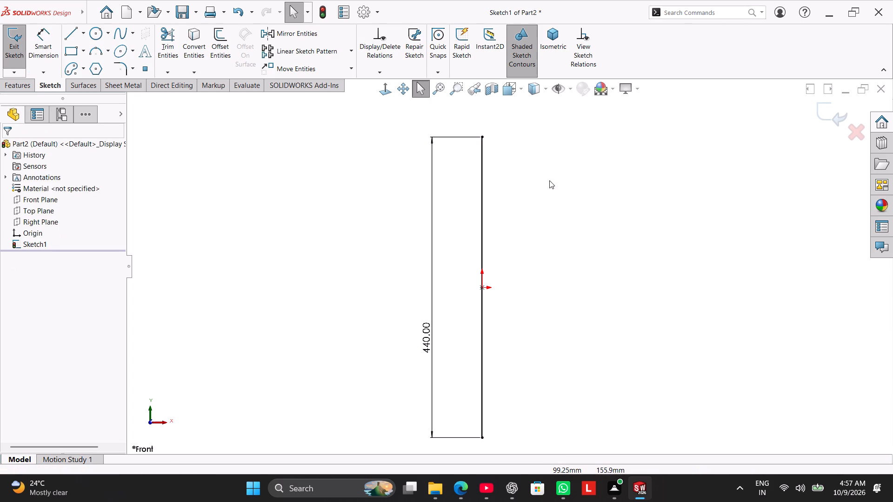
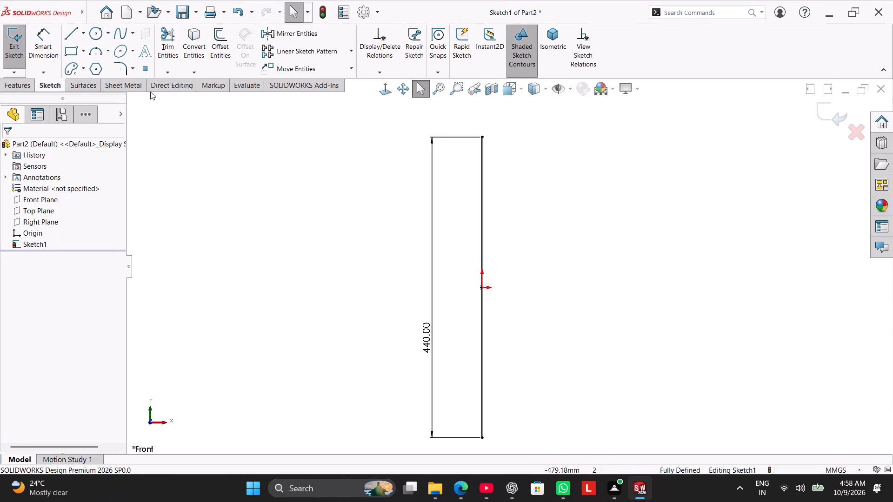
Sketch three connected lines from the vertical line's top end to its bottom end, closing a rectangle about 29 mm wide on its left side.
{"action": "left_click", "coordinate": [74, 32]}
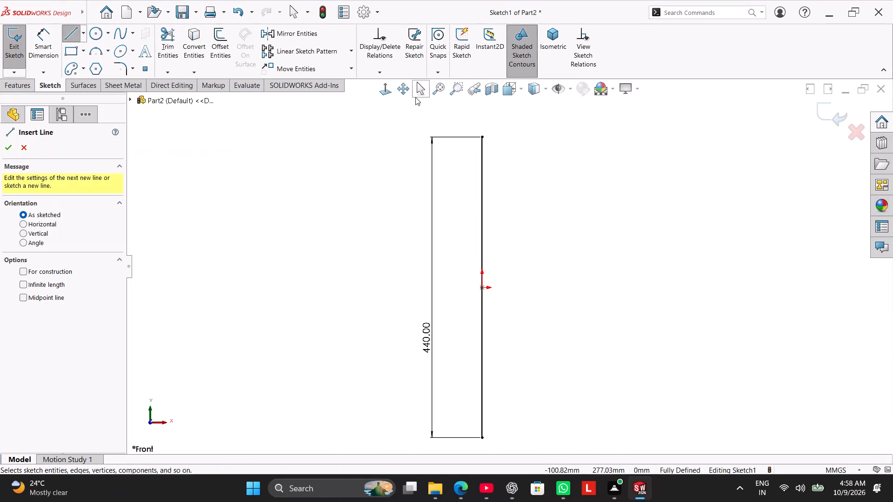
{"action": "scroll", "coordinate": [473, 121], "scroll_direction": "down", "scroll_amount": 2}
{"action": "left_click", "coordinate": [490, 159]}
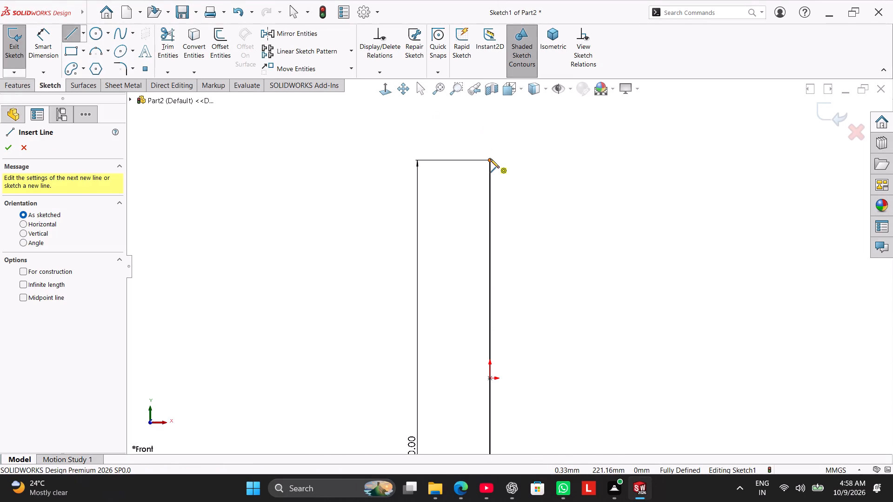
{"action": "left_click", "coordinate": [461, 160]}
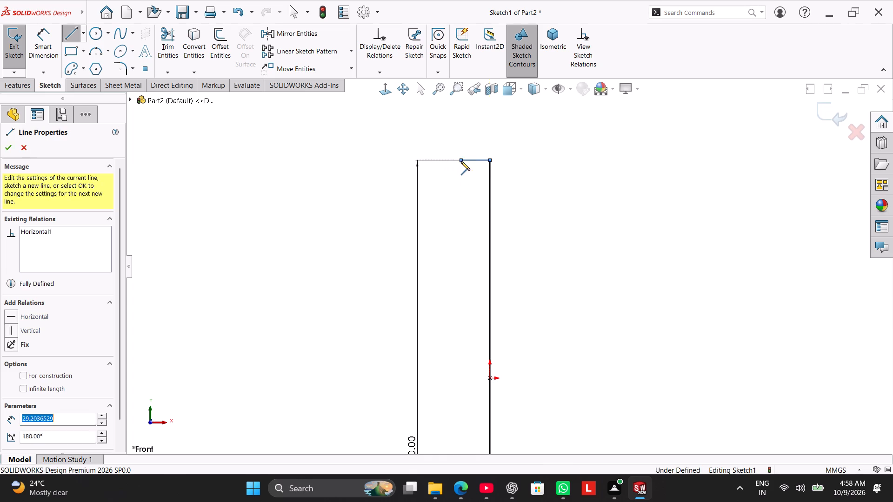
{"action": "scroll", "coordinate": [486, 261], "scroll_direction": "up", "scroll_amount": 7}
{"action": "scroll", "coordinate": [495, 311], "scroll_direction": "down", "scroll_amount": 4}
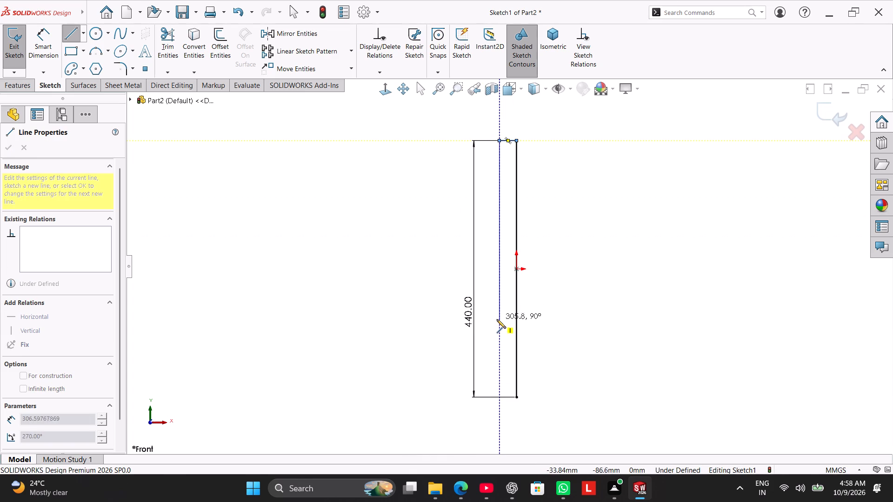
{"action": "left_click", "coordinate": [498, 396]}
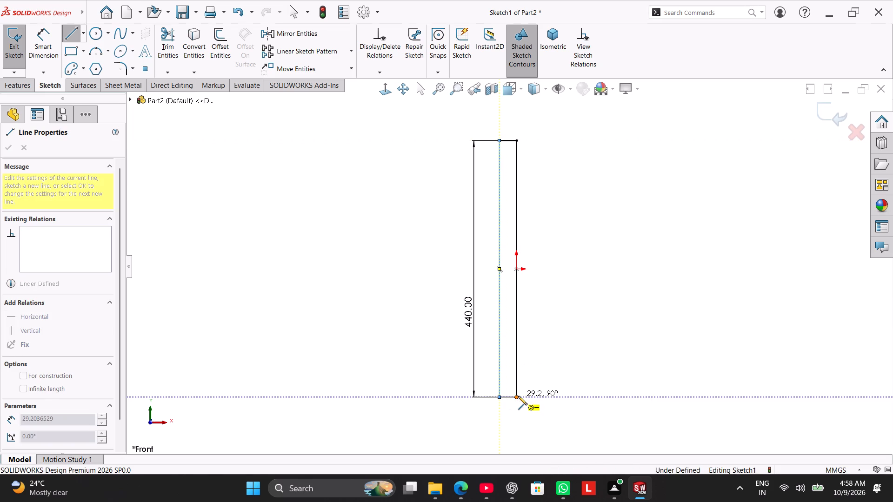
{"action": "left_click", "coordinate": [518, 396]}
{"action": "right_click", "coordinate": [545, 305]}
{"action": "left_click", "coordinate": [560, 310]}
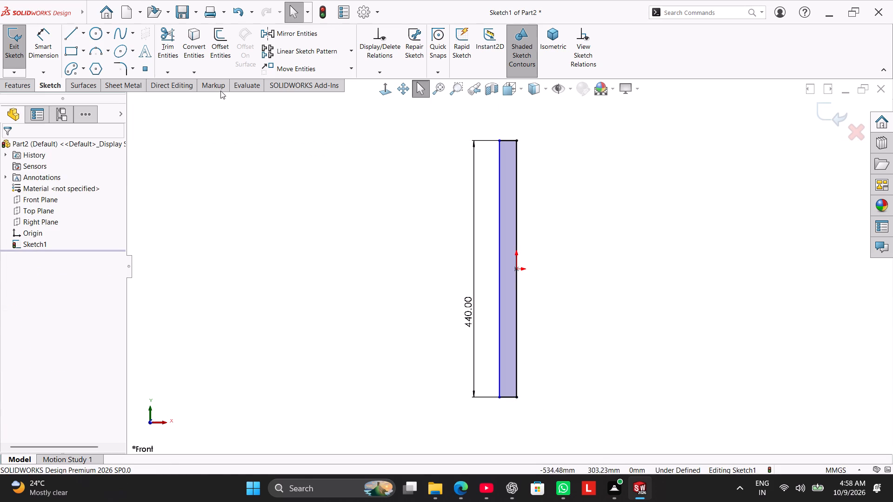
Dimension the rectangle's short top edge as 6 mm, with the dimension placed above the profile.
{"action": "scroll", "coordinate": [721, 152], "scroll_direction": "down", "scroll_amount": 1}
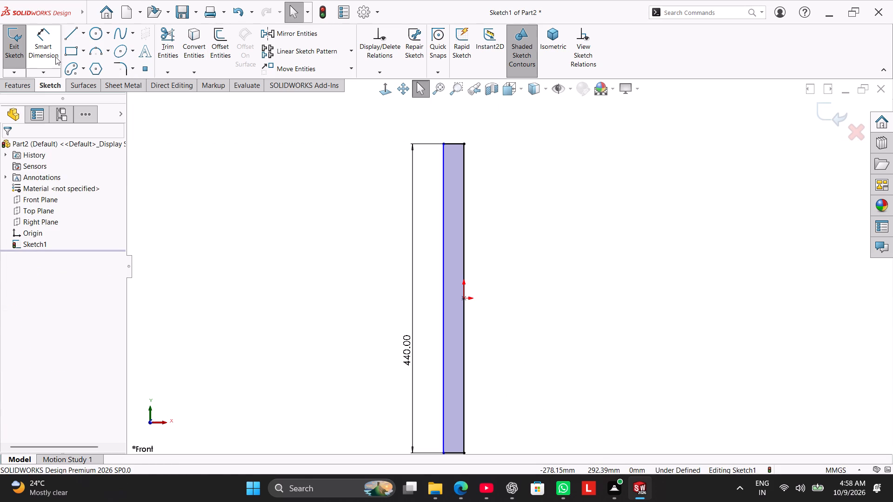
{"action": "left_click", "coordinate": [50, 50]}
{"action": "left_click", "coordinate": [451, 143]}
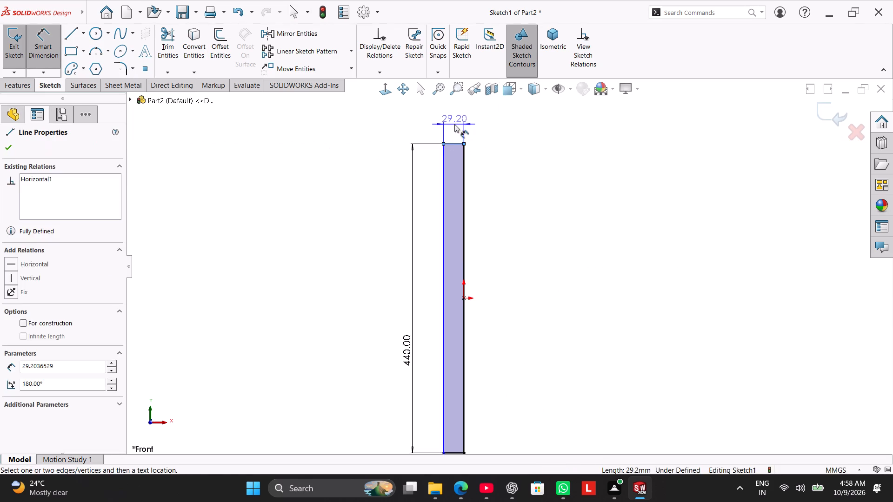
{"action": "left_click", "coordinate": [454, 124]}
{"action": "key", "text": "6"}
{"action": "key", "text": "Return"}
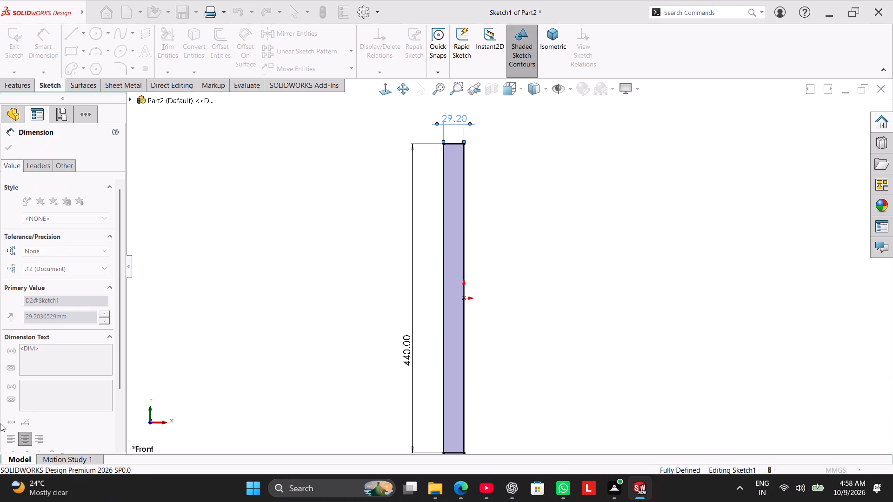
{"action": "scroll", "coordinate": [486, 233], "scroll_direction": "down", "scroll_amount": 2}
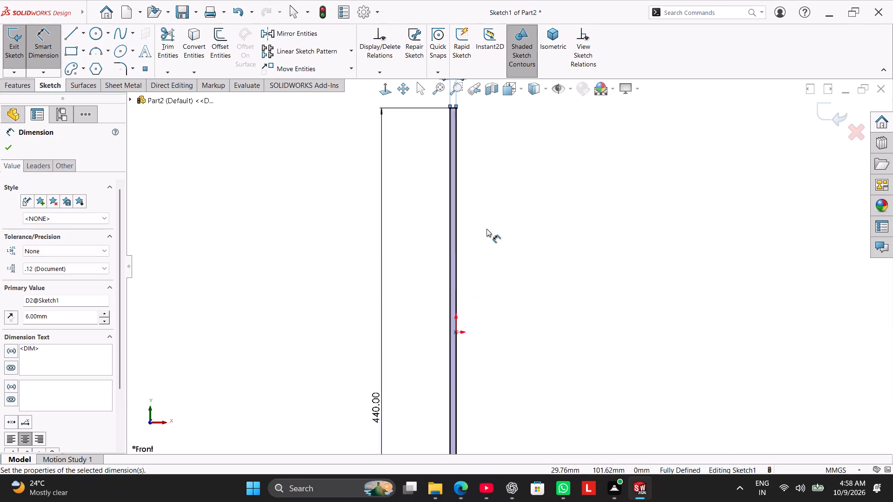
{"action": "scroll", "coordinate": [486, 229], "scroll_direction": "down", "scroll_amount": 1}
{"action": "scroll", "coordinate": [486, 227], "scroll_direction": "up", "scroll_amount": 4}
{"action": "right_click", "coordinate": [526, 250]}
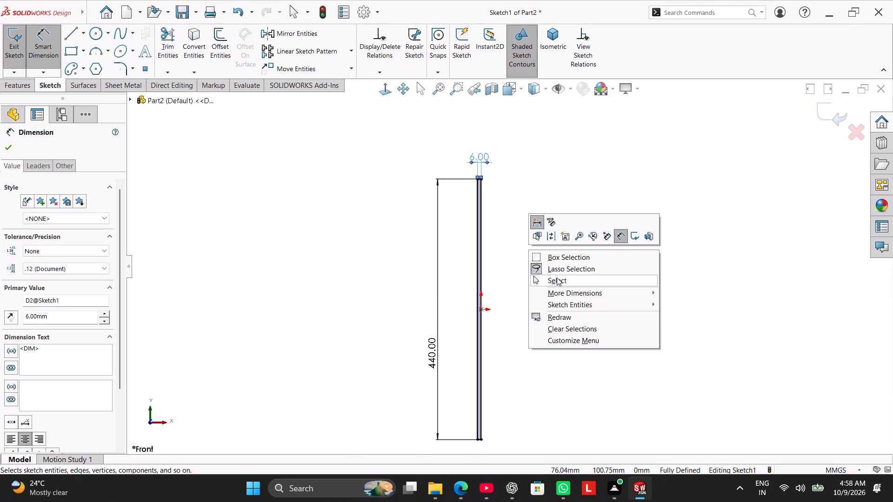
{"action": "left_click", "coordinate": [557, 278]}
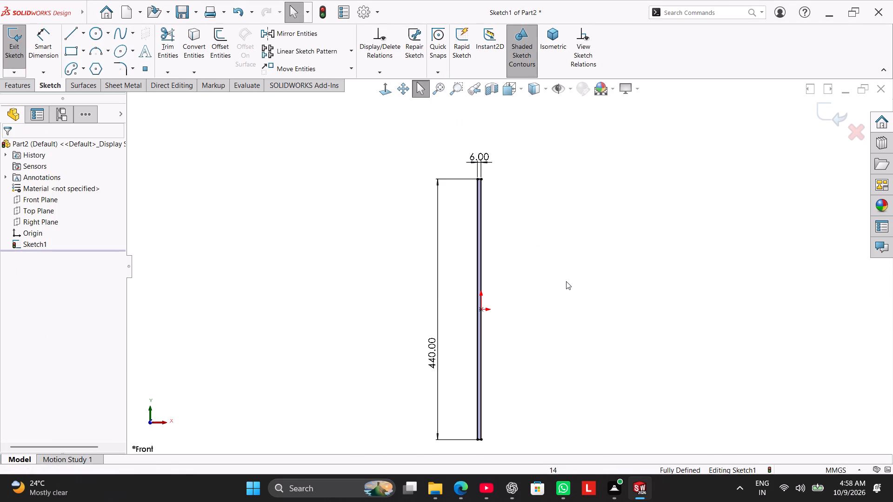
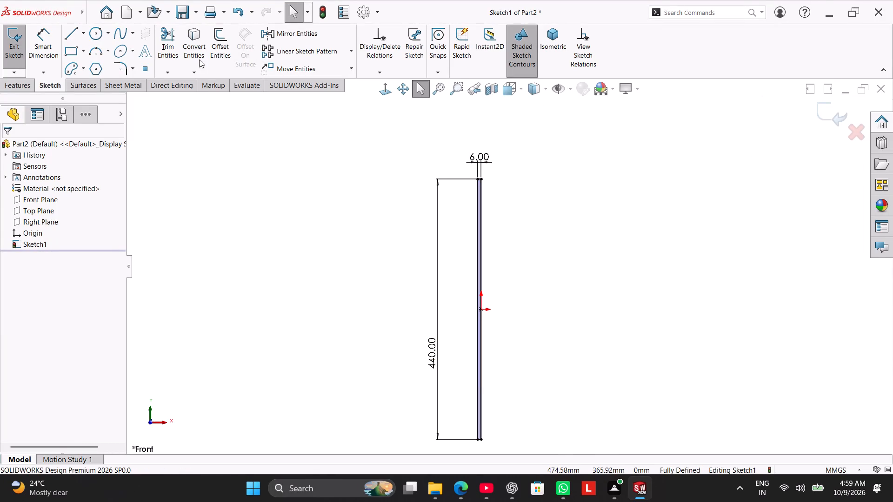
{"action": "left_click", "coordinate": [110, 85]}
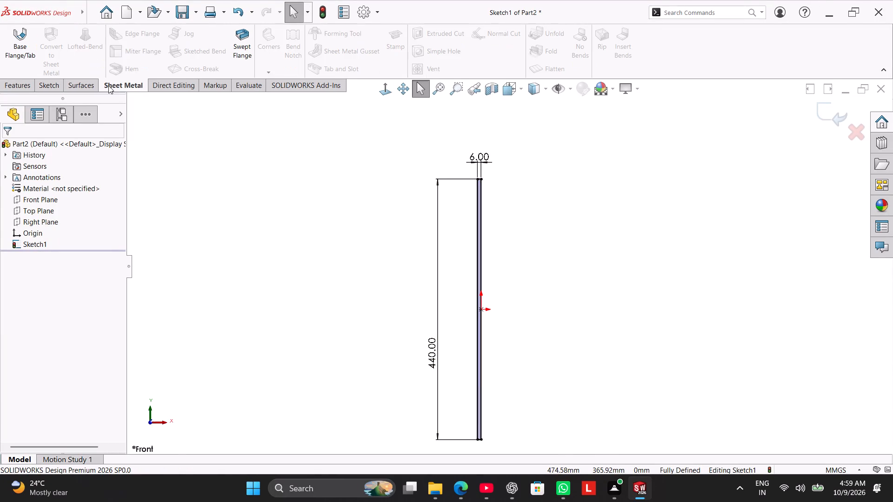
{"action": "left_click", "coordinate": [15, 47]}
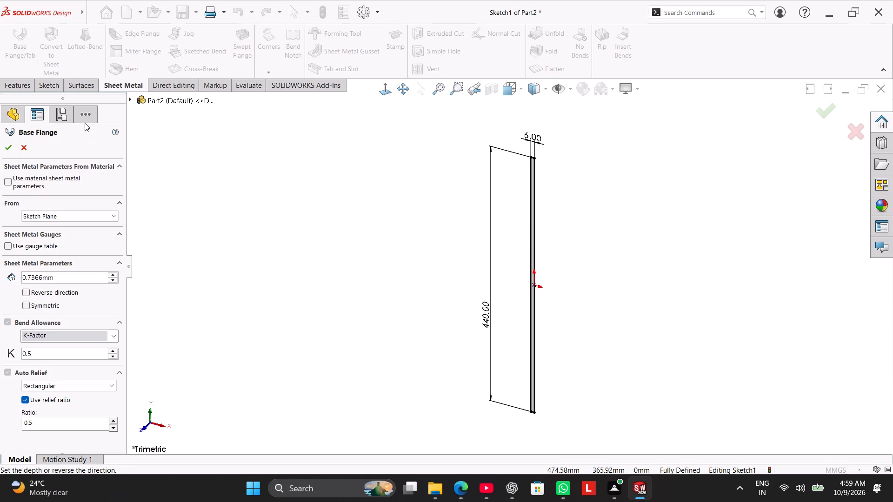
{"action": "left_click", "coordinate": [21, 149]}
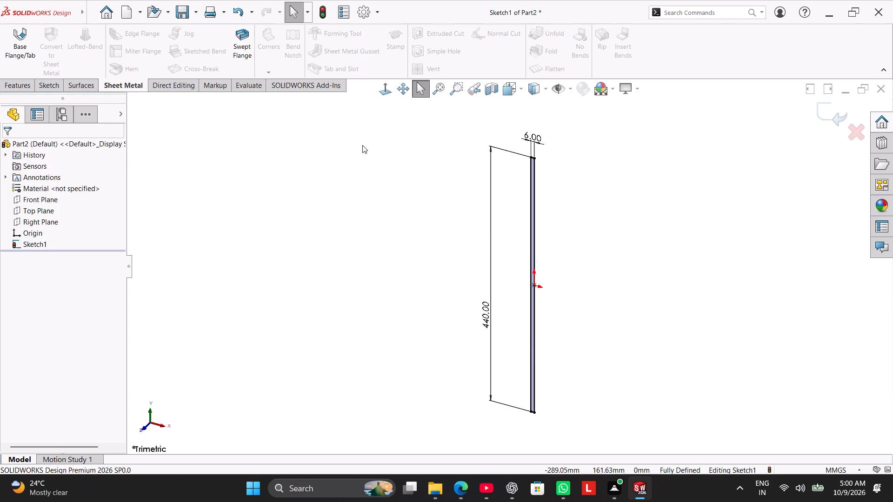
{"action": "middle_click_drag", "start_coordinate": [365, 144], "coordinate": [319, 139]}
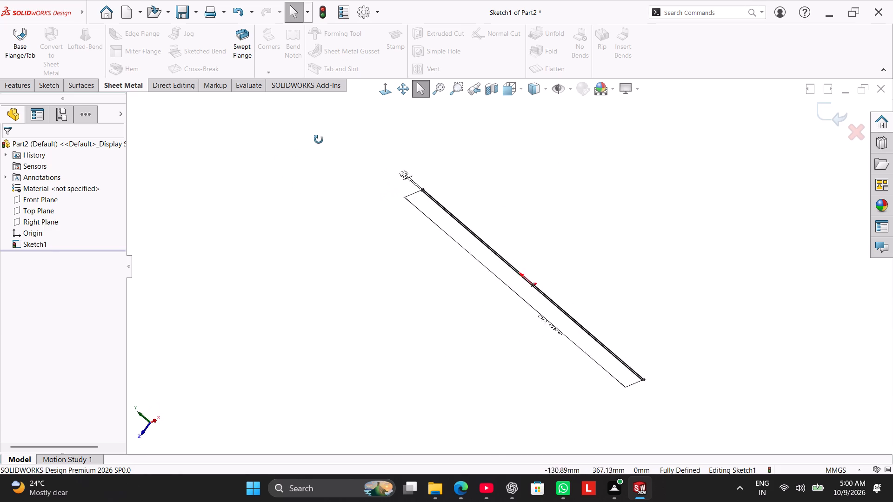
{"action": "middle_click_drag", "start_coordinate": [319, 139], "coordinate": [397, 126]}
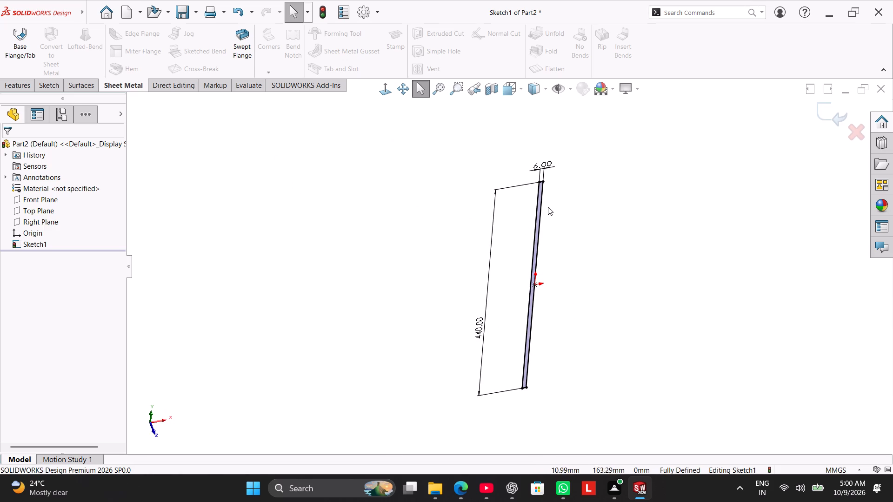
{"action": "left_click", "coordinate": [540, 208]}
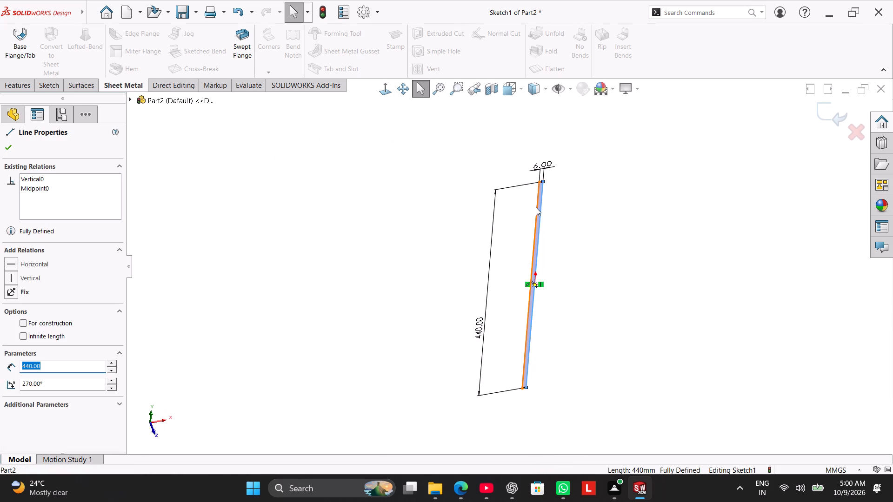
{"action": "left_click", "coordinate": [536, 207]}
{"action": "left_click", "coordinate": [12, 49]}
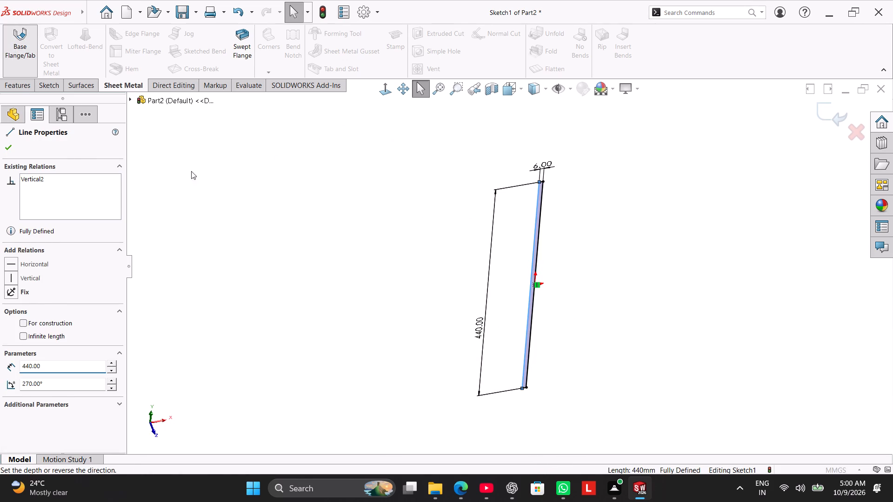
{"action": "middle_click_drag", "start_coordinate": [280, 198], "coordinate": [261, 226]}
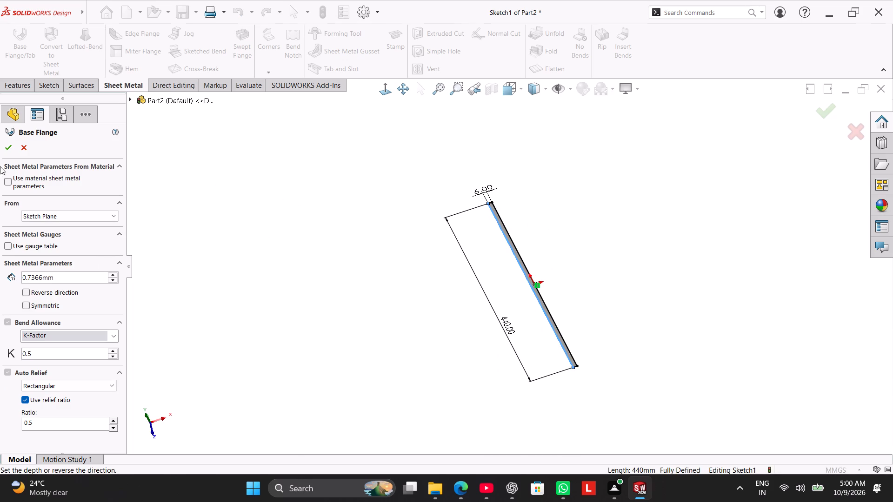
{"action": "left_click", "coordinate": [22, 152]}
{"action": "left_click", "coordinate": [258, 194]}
Set the rectangle's height dimension to 110 mm.
{"action": "right_click_drag", "start_coordinate": [255, 229], "coordinate": [557, 98]}
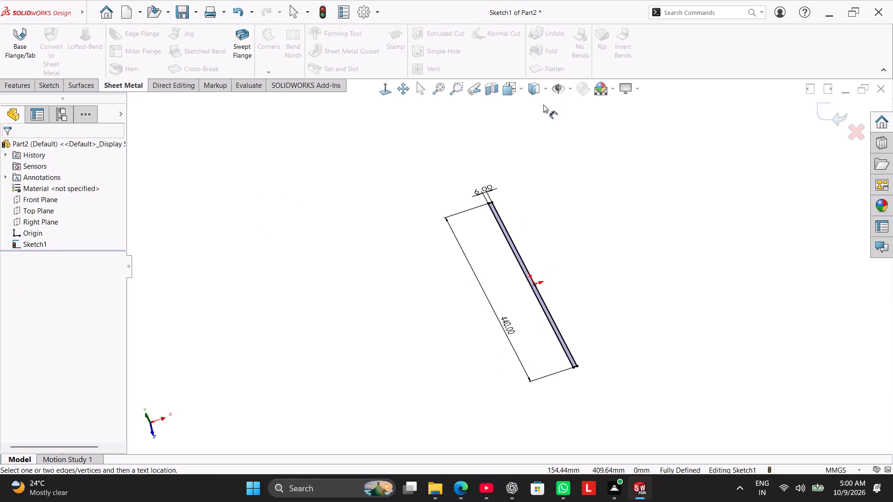
{"action": "left_click", "coordinate": [48, 88]}
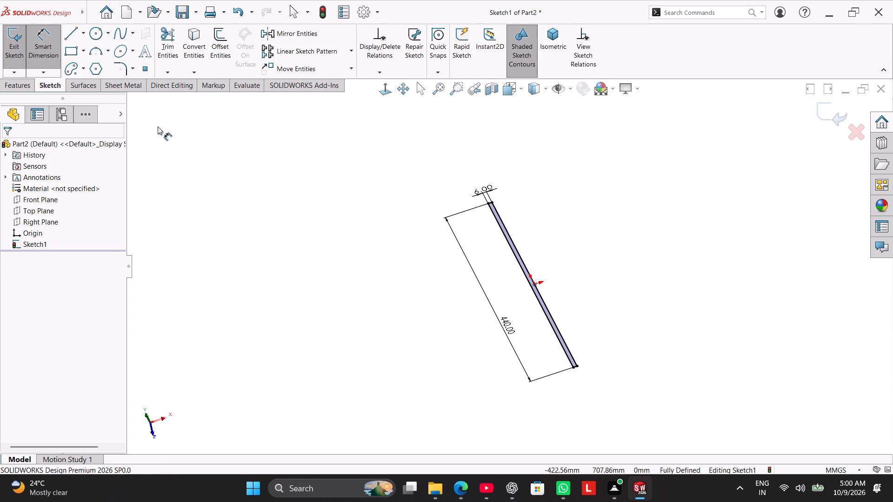
{"action": "right_click_drag", "start_coordinate": [297, 181], "coordinate": [456, 122]}
{"action": "left_click", "coordinate": [380, 98]}
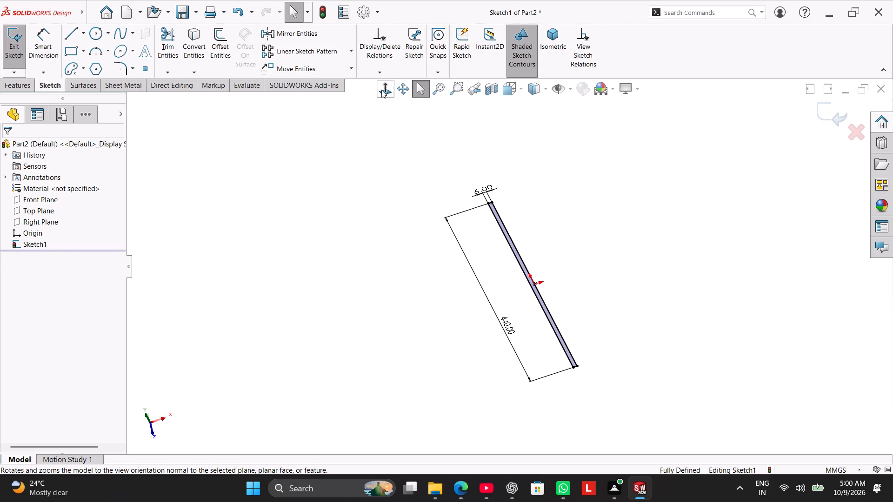
{"action": "left_click", "coordinate": [381, 90]}
{"action": "left_click", "coordinate": [362, 150]}
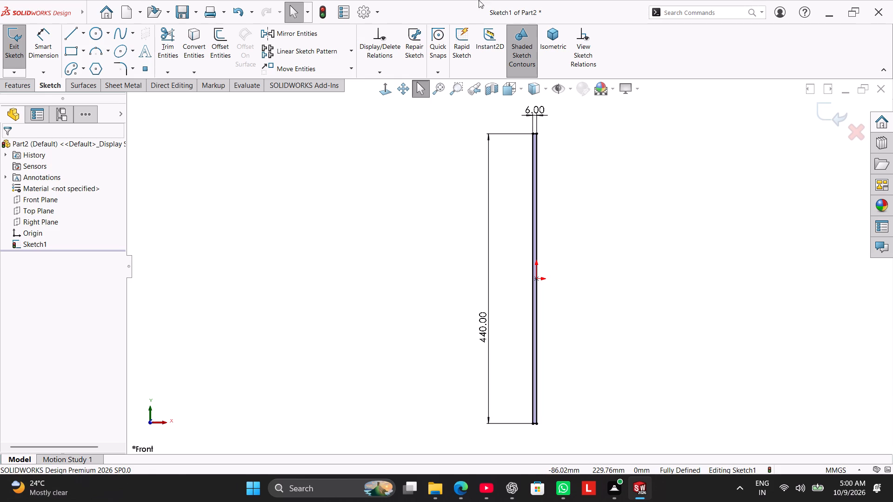
{"action": "double_click", "coordinate": [479, 336]}
{"action": "key", "text": "1"}
{"action": "key", "text": "1"}
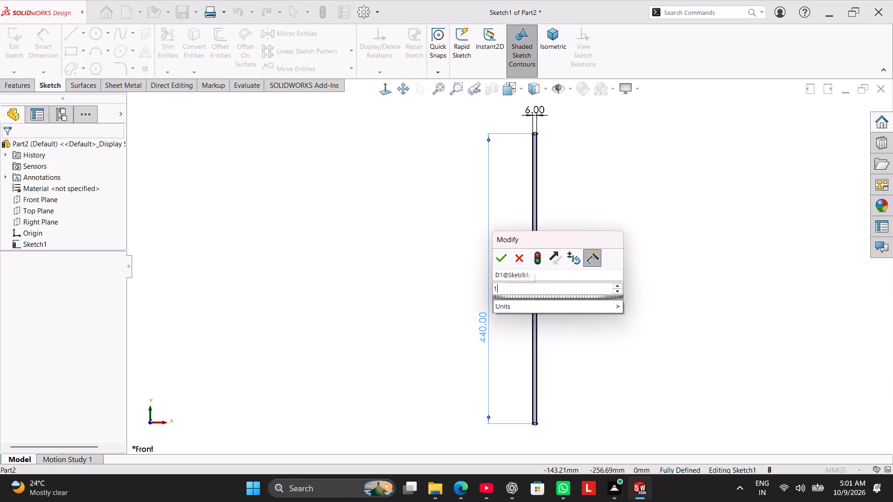
{"action": "key", "text": "0"}
{"action": "key", "text": "Return"}
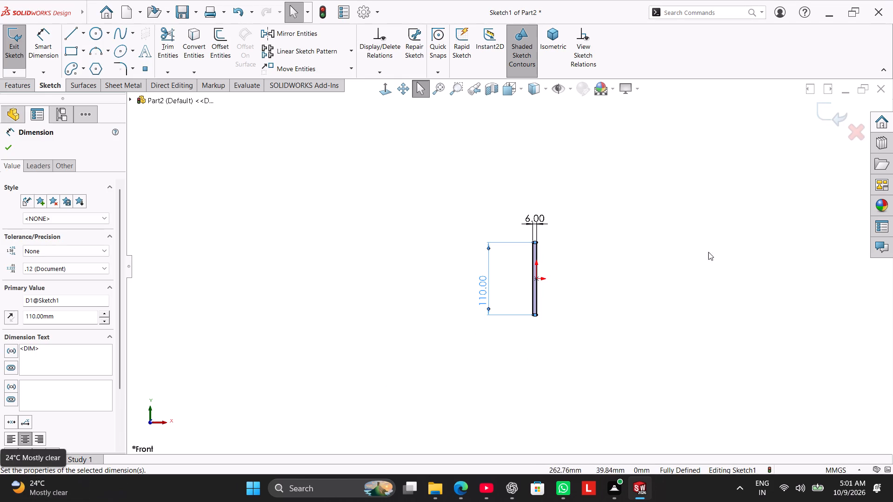
{"action": "left_click", "coordinate": [603, 268]}
Move the vertical height dimension closer to the rectangle's left side.
{"action": "scroll", "coordinate": [582, 274], "scroll_direction": "down", "scroll_amount": 4}
{"action": "scroll", "coordinate": [471, 255], "scroll_direction": "down", "scroll_amount": 3}
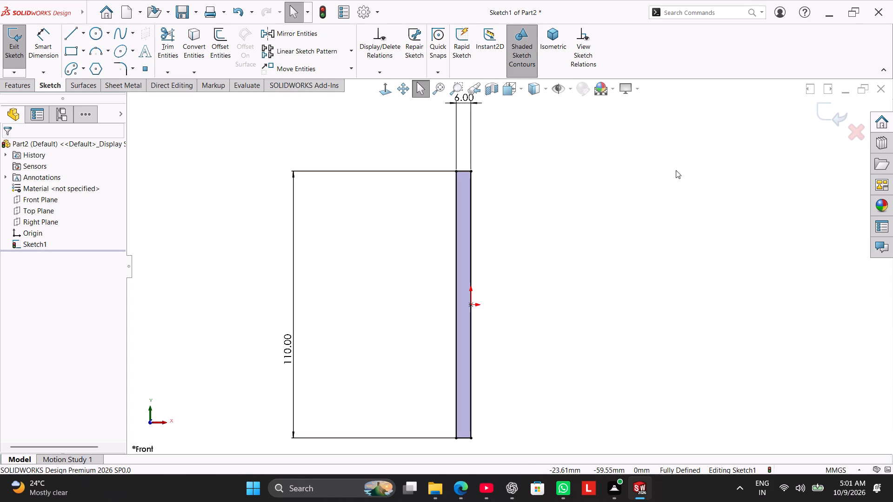
{"action": "scroll", "coordinate": [591, 188], "scroll_direction": "up", "scroll_amount": 2}
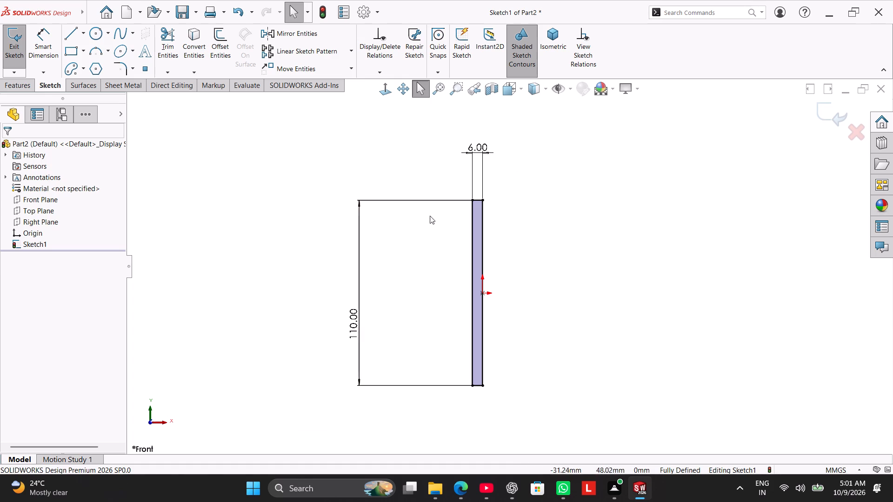
{"action": "left_click_drag", "start_coordinate": [351, 335], "coordinate": [431, 347]}
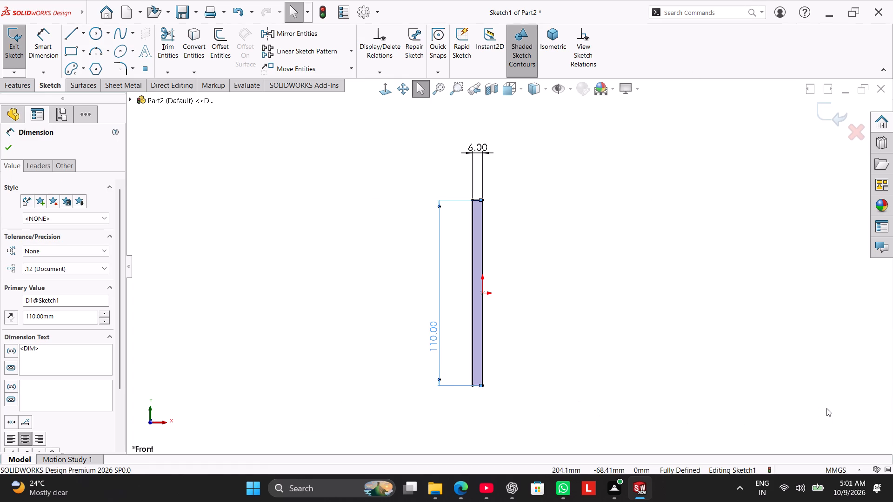
{"action": "left_click", "coordinate": [637, 307]}
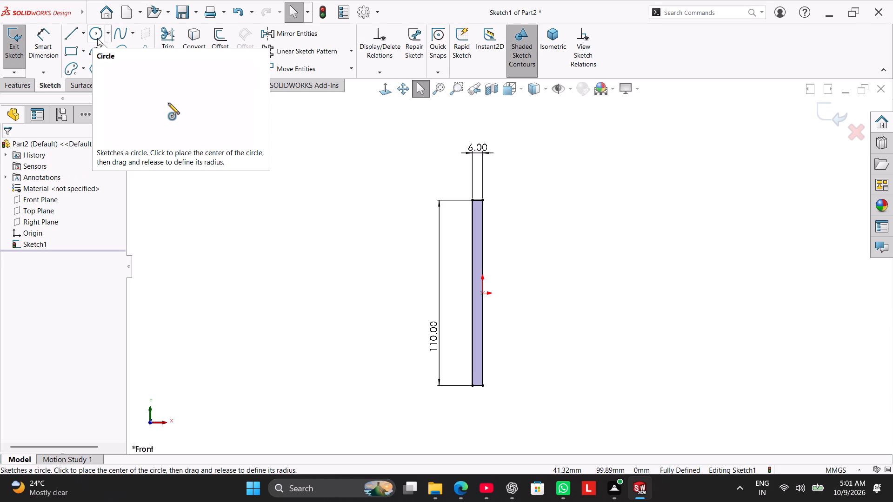
Sketch a circle of about 35 mm radius, centred left of the rectangle level with its top edge and passing through its top-left corner.
{"action": "left_click", "coordinate": [111, 36]}
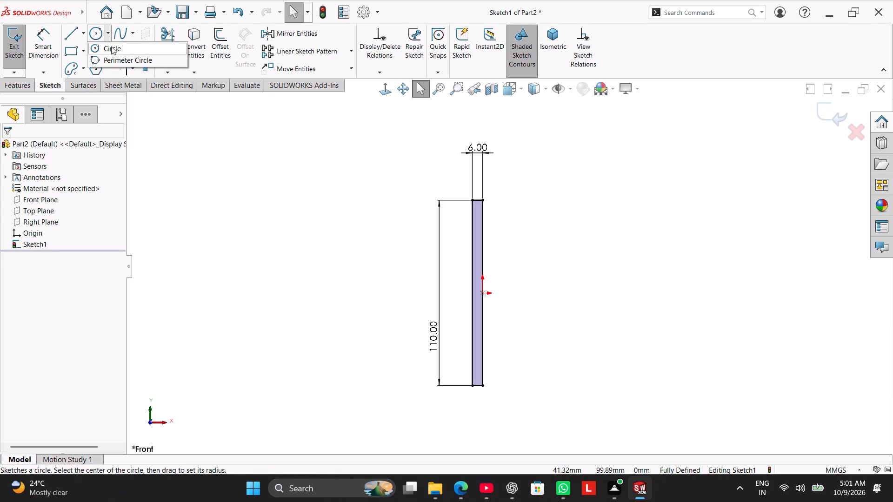
{"action": "left_click", "coordinate": [111, 46]}
{"action": "scroll", "coordinate": [413, 208], "scroll_direction": "down", "scroll_amount": 3}
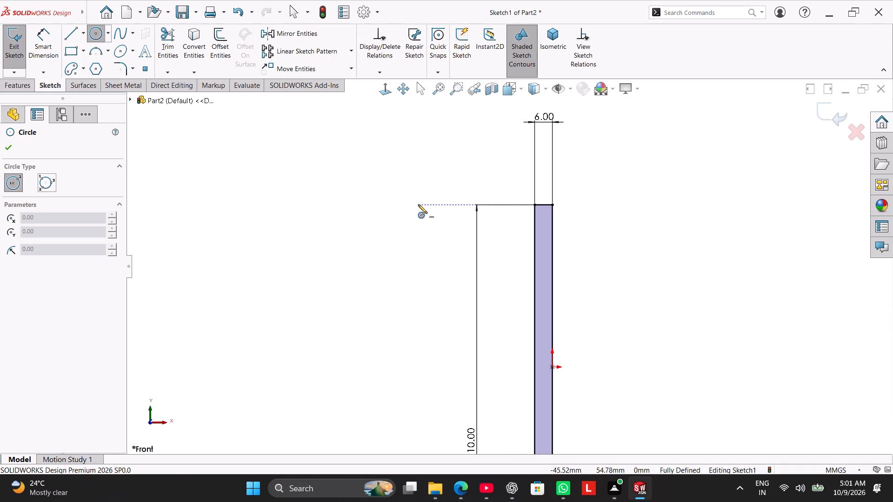
{"action": "left_click", "coordinate": [431, 205]}
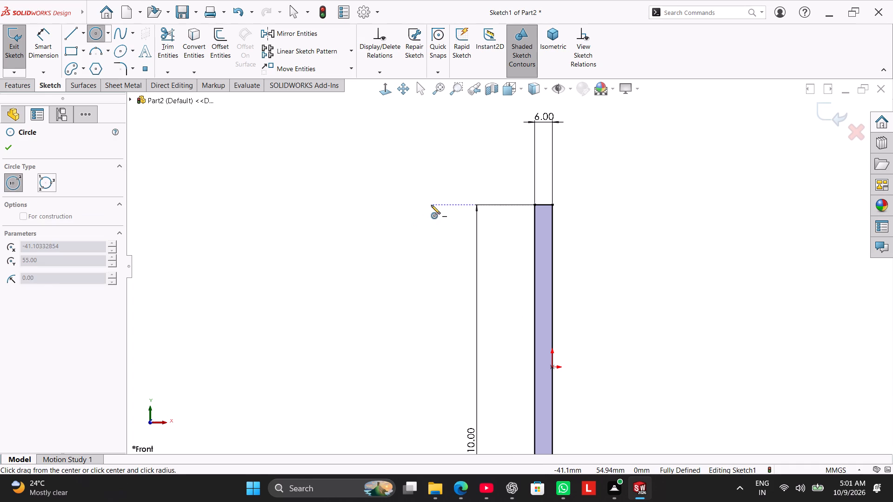
{"action": "left_click", "coordinate": [535, 204]}
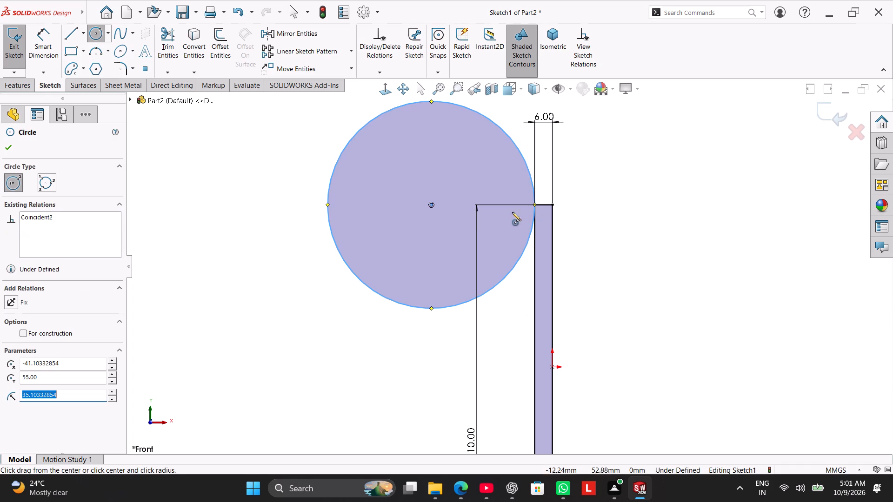
{"action": "left_click", "coordinate": [283, 231]}
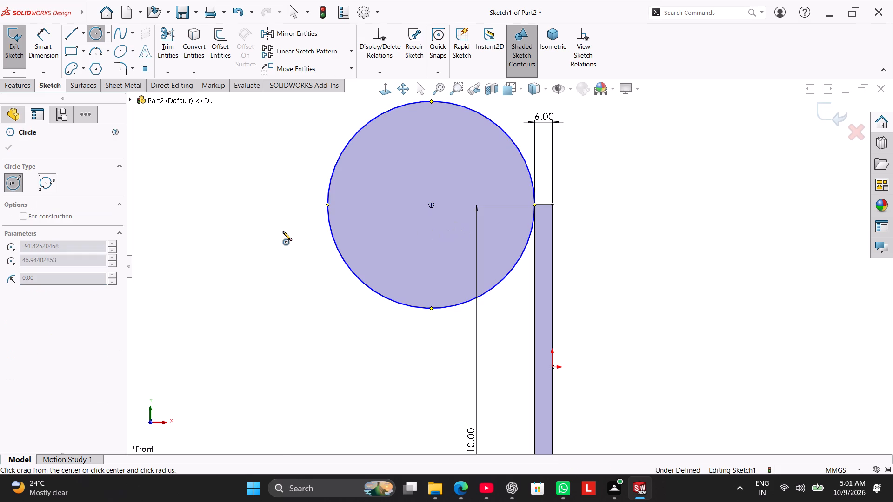
{"action": "right_click", "coordinate": [281, 230]}
{"action": "left_click", "coordinate": [290, 234]}
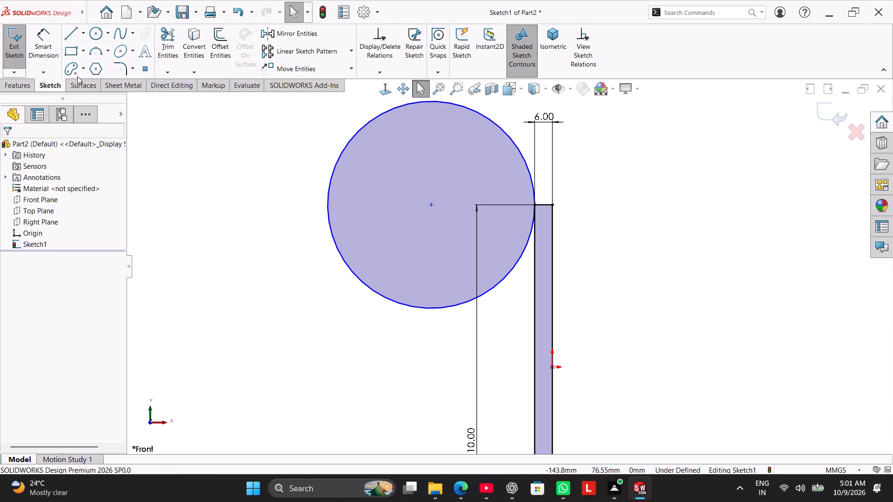
Dimension the circle's diameter as 19 mm, with the dimension placed at its lower left.
{"action": "left_click_drag", "start_coordinate": [44, 44], "coordinate": [83, 74]}
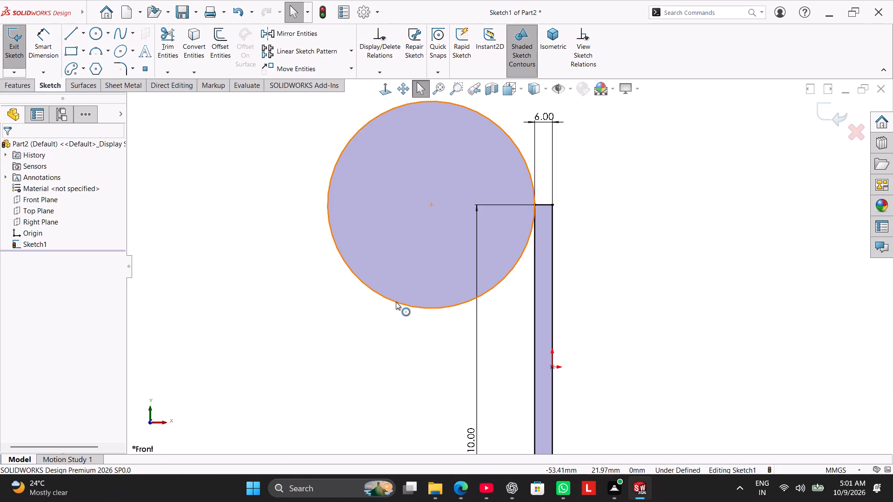
{"action": "left_click", "coordinate": [48, 46]}
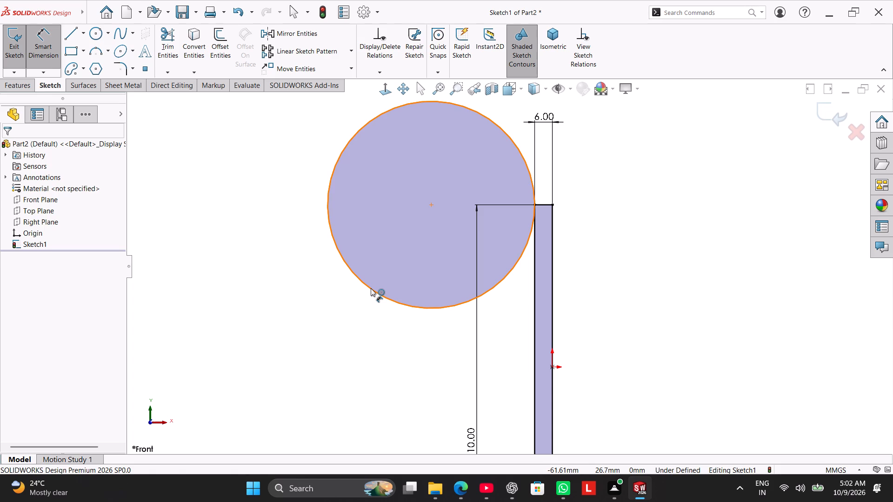
{"action": "left_click", "coordinate": [373, 292]}
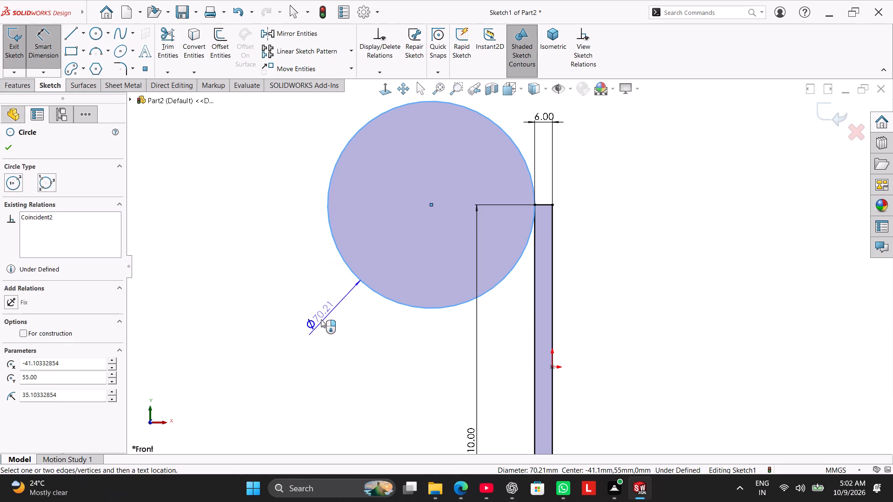
{"action": "left_click", "coordinate": [304, 318]}
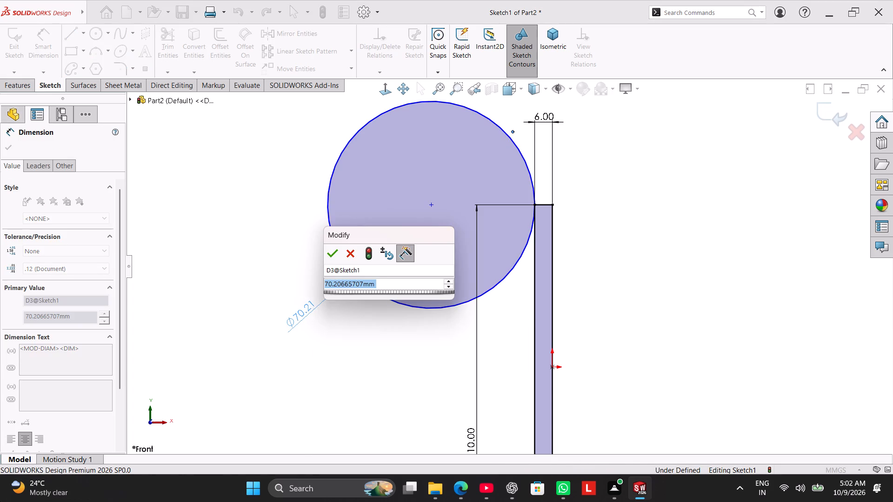
{"action": "type", "text": "19"}
{"action": "key", "text": "Return"}
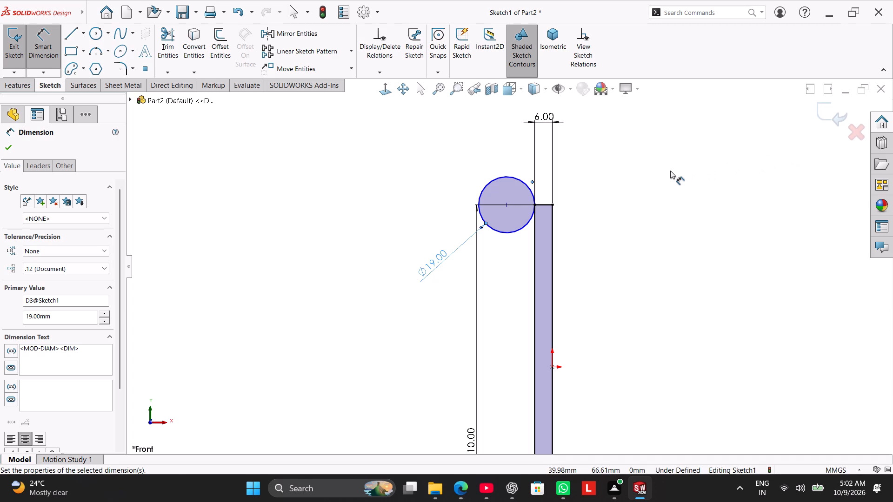
{"action": "right_click", "coordinate": [620, 154]}
{"action": "left_click", "coordinate": [638, 179]}
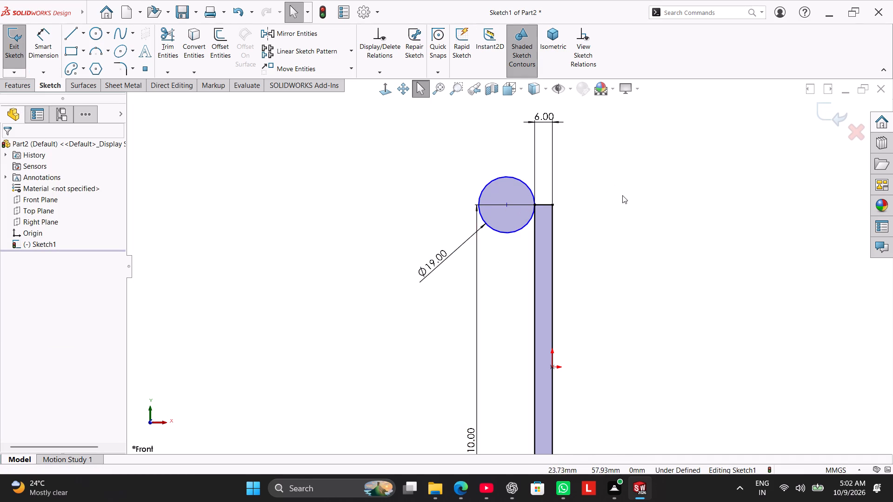
Add a tangent relation between the circle and the rectangle's long left edge.
{"action": "scroll", "coordinate": [586, 188], "scroll_direction": "down", "scroll_amount": 5}
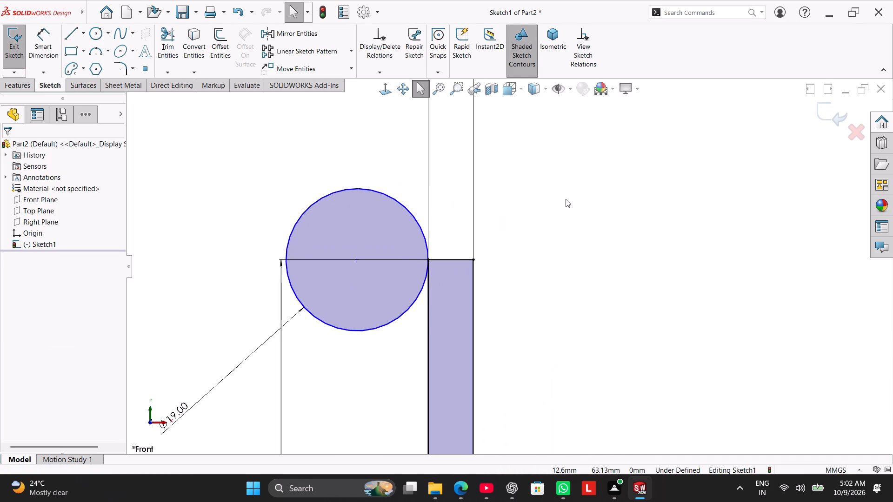
{"action": "scroll", "coordinate": [416, 259], "scroll_direction": "down", "scroll_amount": 5}
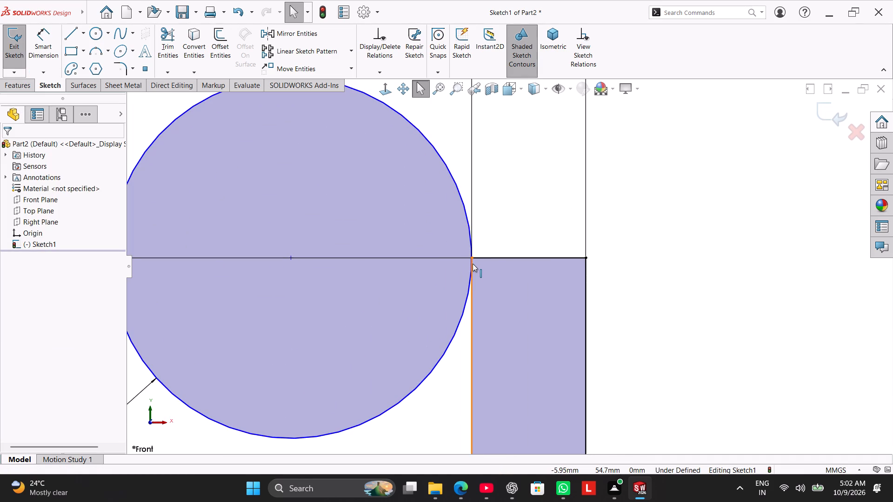
{"action": "left_click", "coordinate": [473, 264], "text": "ctrl"}
{"action": "left_click", "coordinate": [470, 287], "text": "ctrl"}
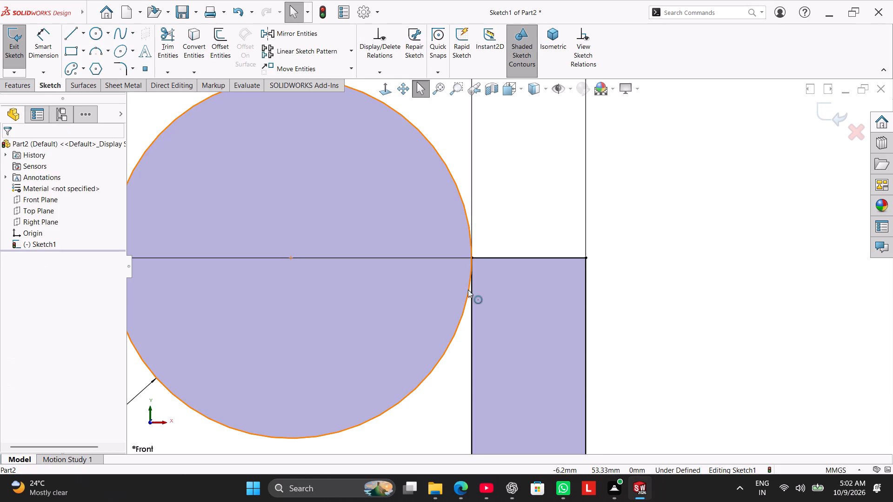
{"action": "left_click", "coordinate": [467, 290], "text": "ctrl"}
{"action": "left_click", "coordinate": [470, 301], "text": "ctrl"}
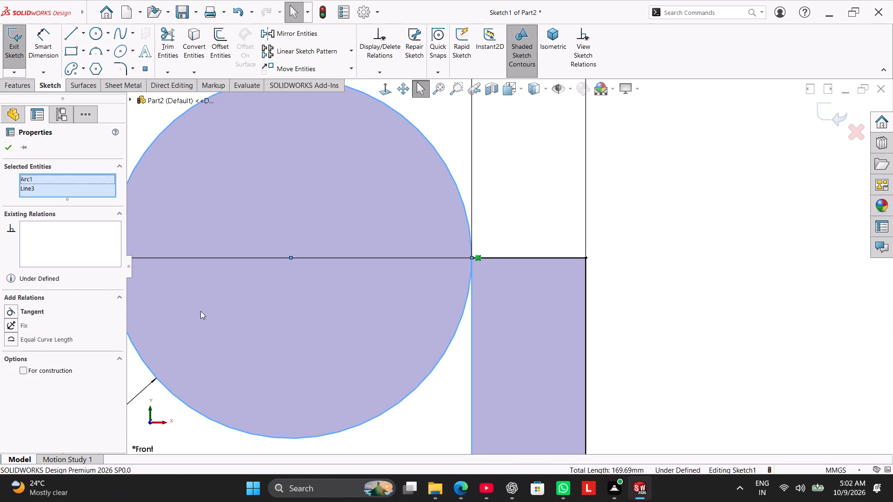
{"action": "left_click", "coordinate": [35, 310]}
{"action": "left_click", "coordinate": [670, 243]}
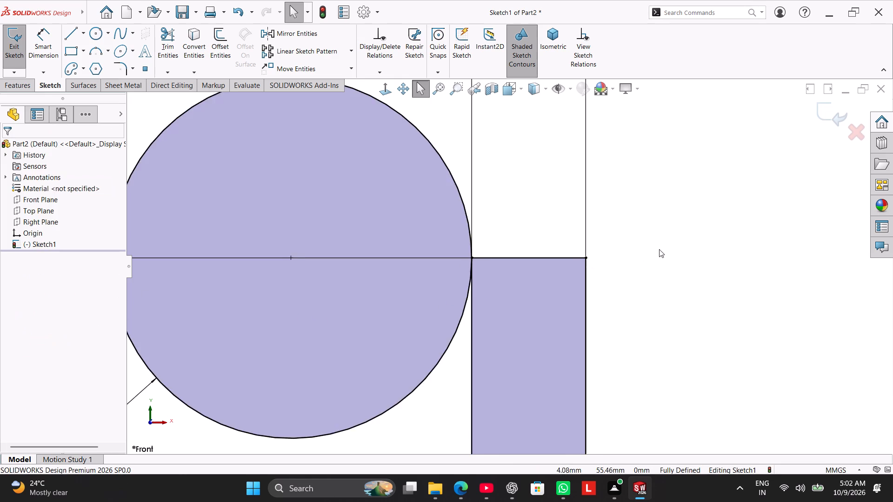
Sketch a second circle of about 13.4 mm radius, concentric with the 19 mm circle.
{"action": "scroll", "coordinate": [656, 249], "scroll_direction": "up", "scroll_amount": 5}
{"action": "scroll", "coordinate": [602, 233], "scroll_direction": "up", "scroll_amount": 1}
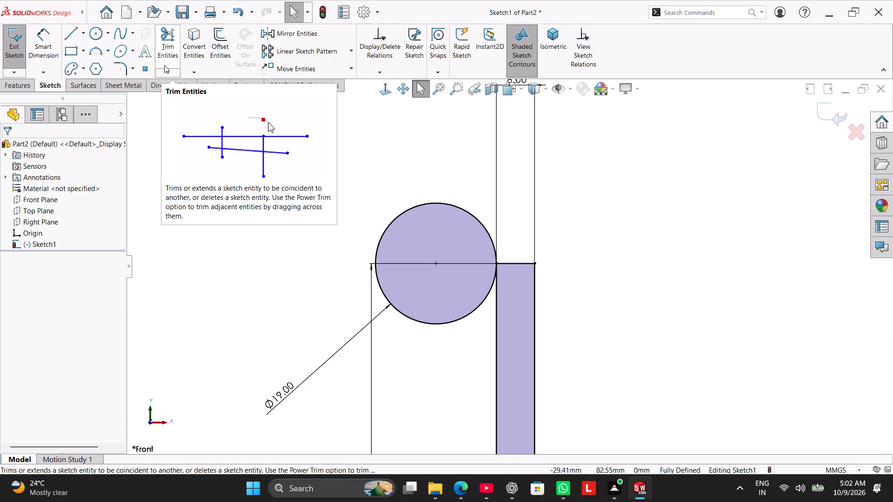
{"action": "left_click", "coordinate": [91, 33]}
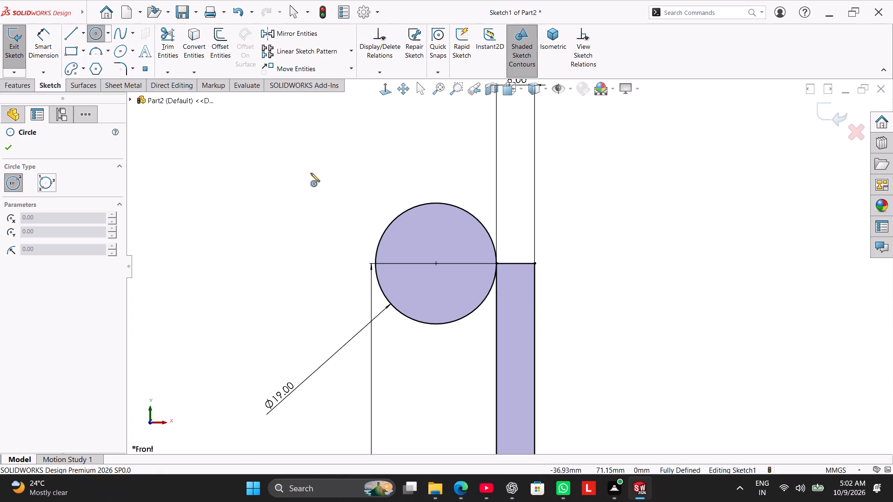
{"action": "left_click", "coordinate": [438, 263]}
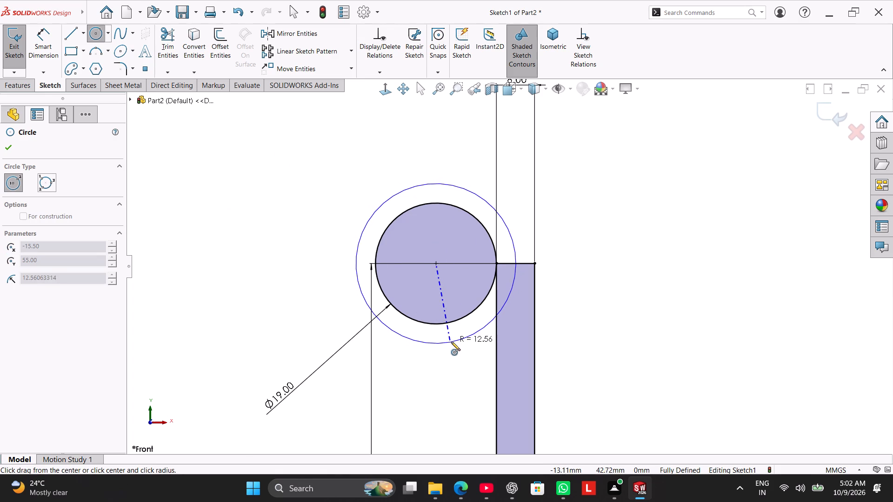
{"action": "left_click", "coordinate": [447, 348]}
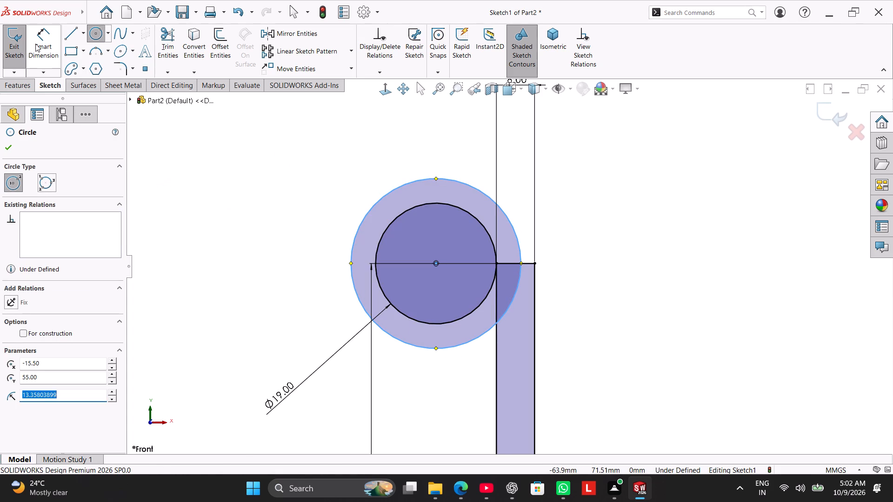
Dimension the new outer circle's diameter as 44 mm and place the dimension at its lower left, clear of the 19 mm dimension.
{"action": "left_click", "coordinate": [35, 44]}
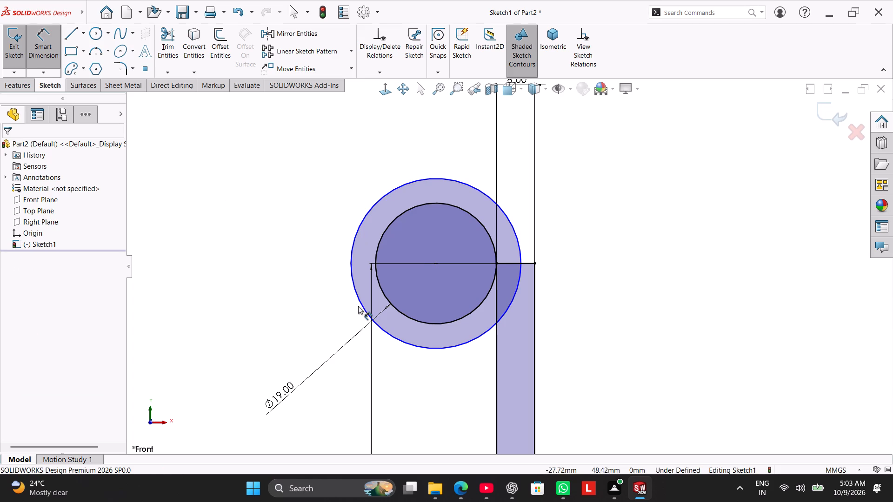
{"action": "left_click", "coordinate": [363, 308]}
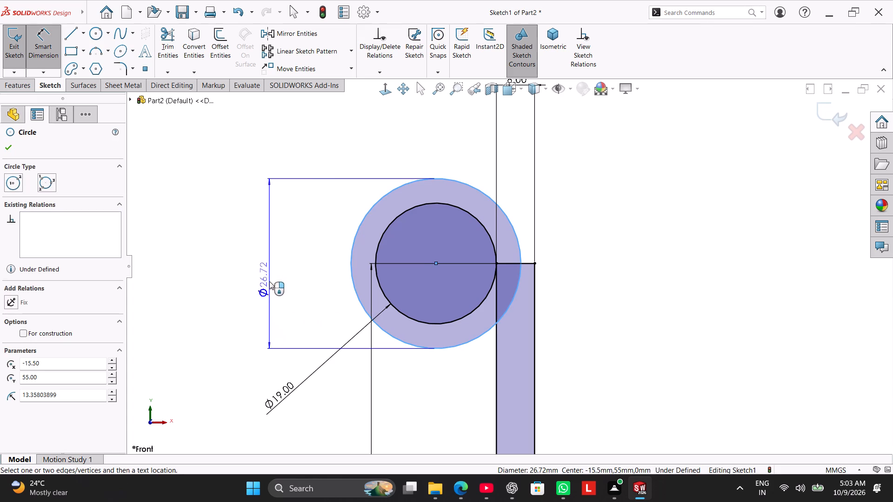
{"action": "left_click_drag", "start_coordinate": [308, 357], "coordinate": [313, 368]}
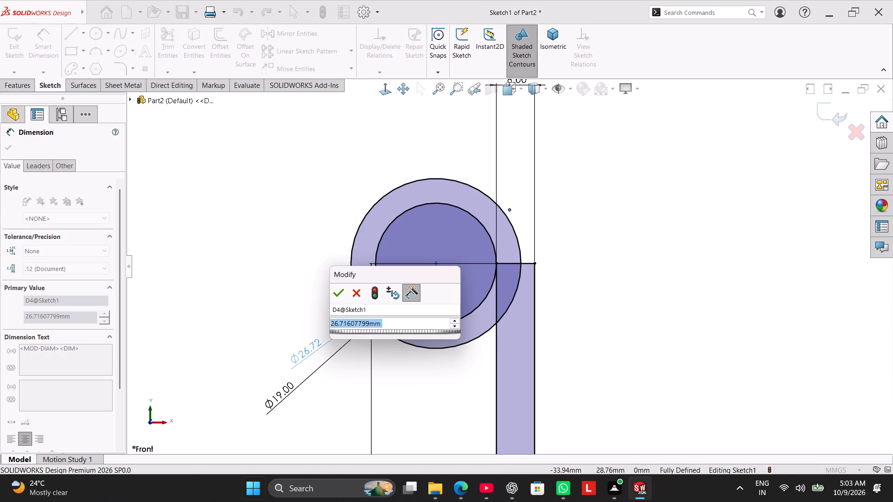
{"action": "type", "text": "44"}
{"action": "key", "text": "Return"}
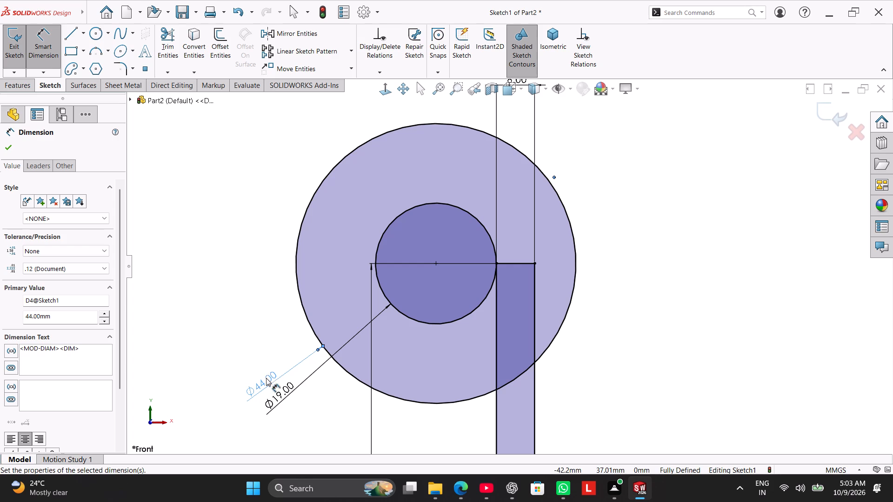
{"action": "left_click_drag", "start_coordinate": [266, 378], "coordinate": [240, 352]}
{"action": "right_click", "coordinate": [227, 299]}
{"action": "left_click", "coordinate": [257, 329]}
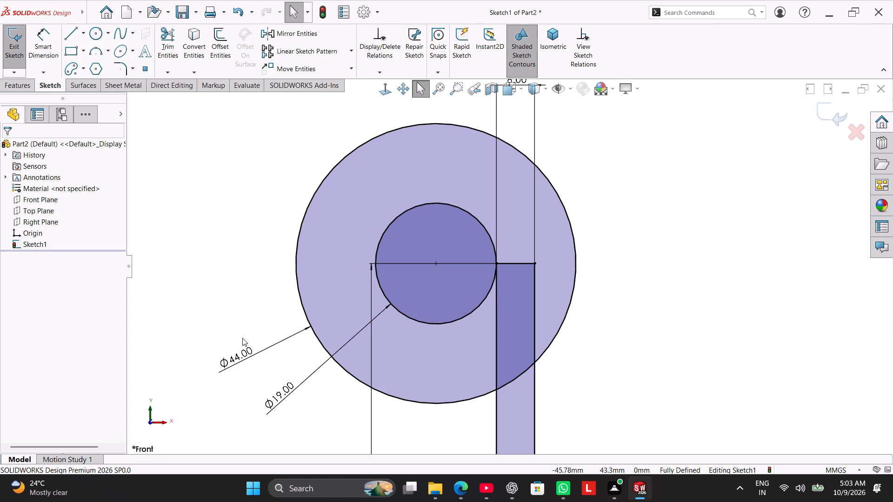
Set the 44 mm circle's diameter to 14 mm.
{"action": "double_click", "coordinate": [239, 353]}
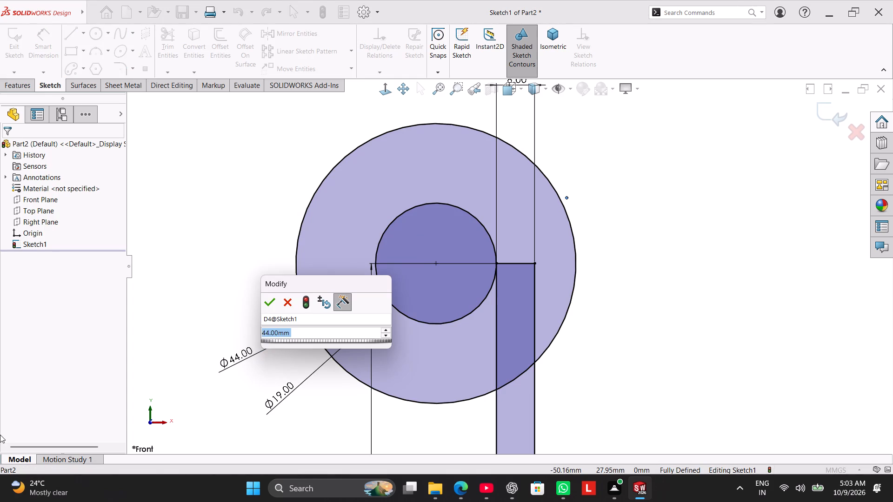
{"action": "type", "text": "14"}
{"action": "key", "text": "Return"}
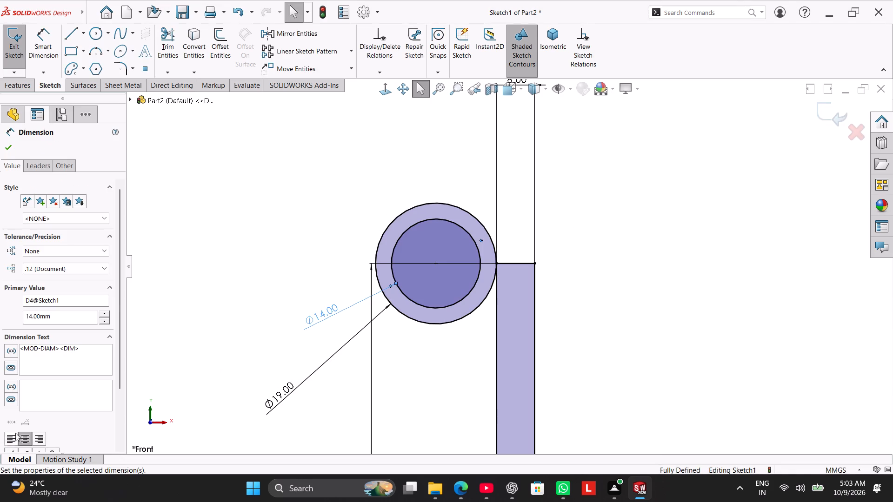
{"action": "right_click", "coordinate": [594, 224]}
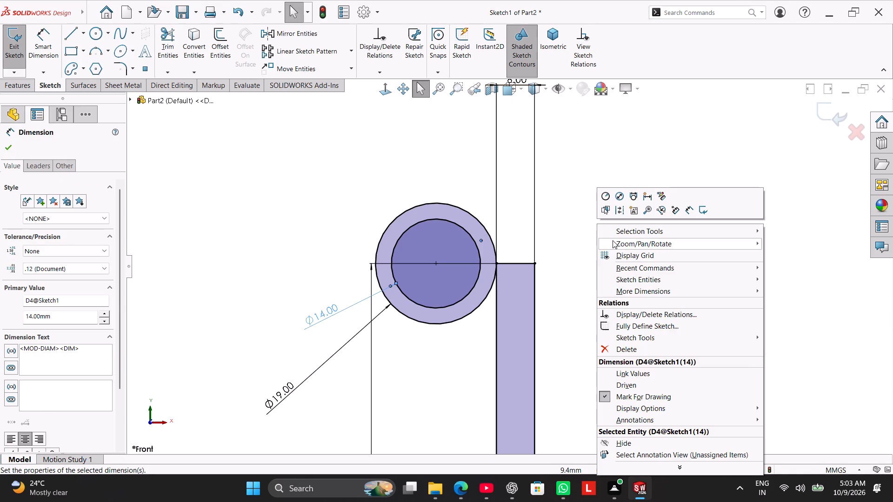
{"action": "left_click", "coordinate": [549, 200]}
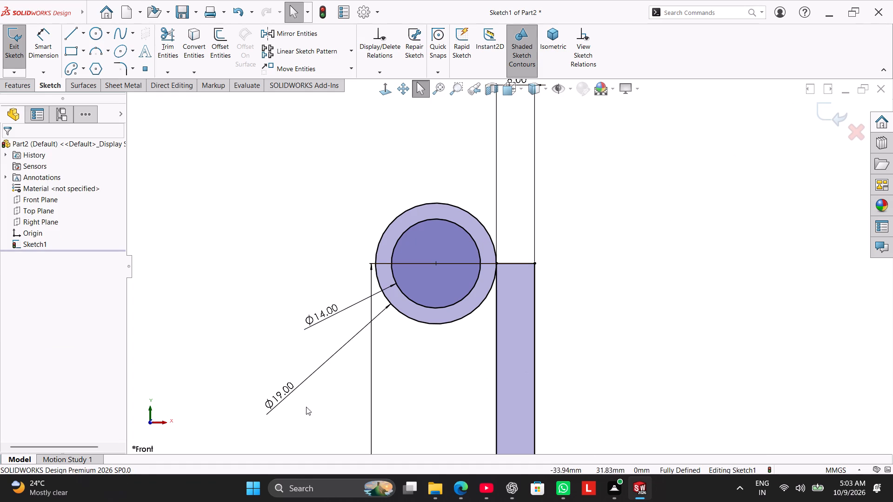
Set the diameter of the circle tangent to the rectangle's left edge to 14 mm.
{"action": "double_click", "coordinate": [280, 390]}
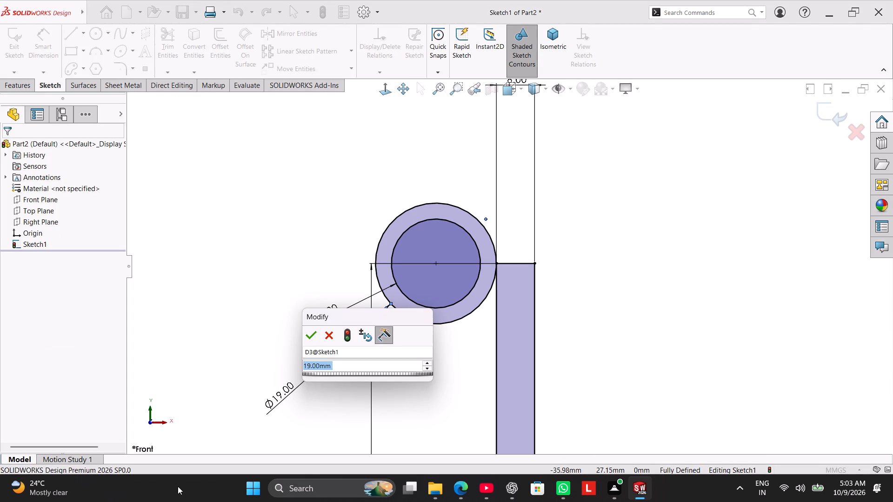
{"action": "type", "text": "14"}
{"action": "key", "text": "Return"}
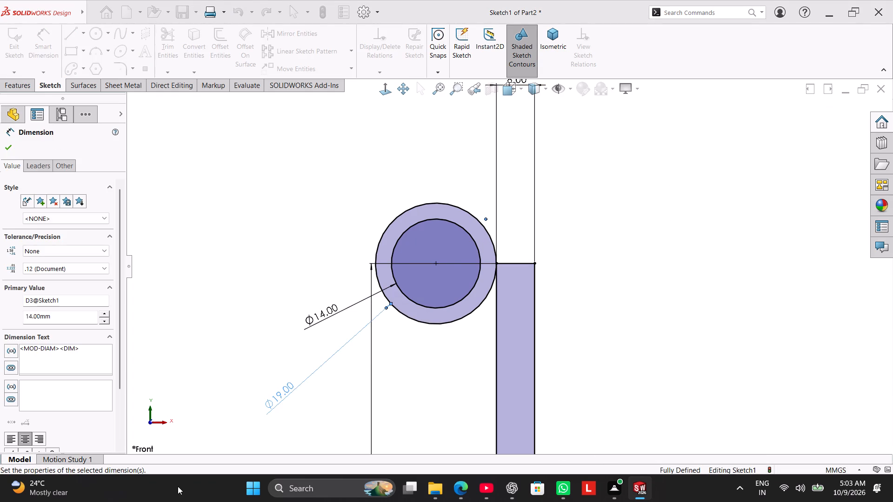
Set the diameter of the other concentric circle, the one not tangent to the rectangle, to 19 mm.
{"action": "double_click", "coordinate": [342, 309]}
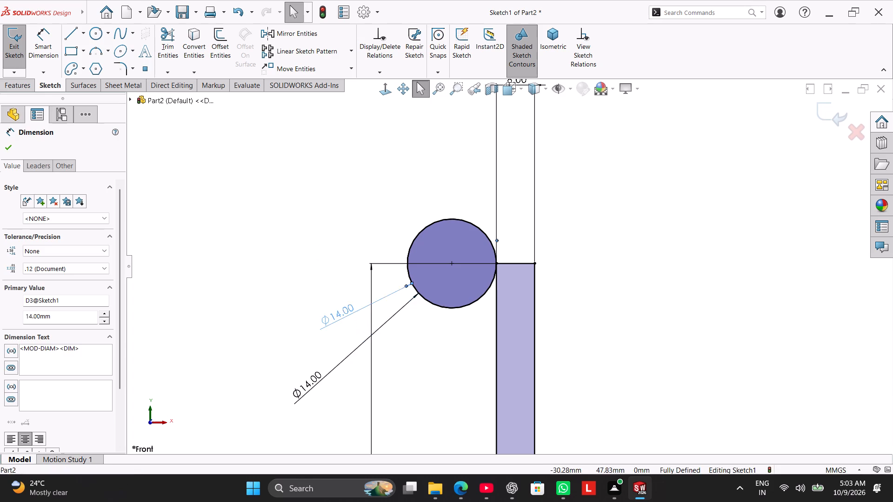
{"action": "type", "text": "19"}
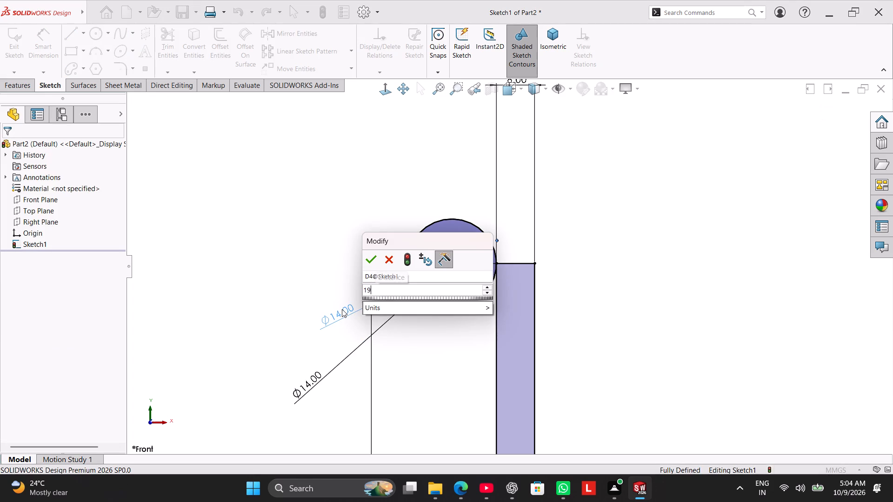
{"action": "key", "text": "Return"}
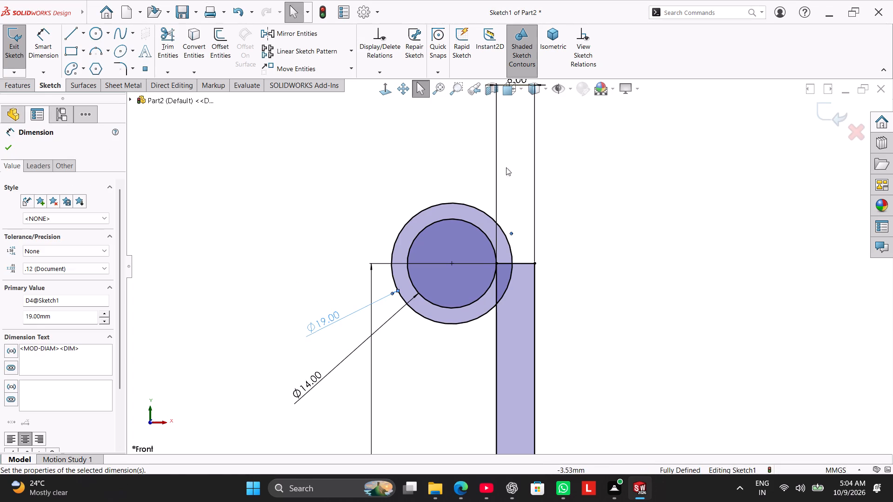
{"action": "left_click", "coordinate": [368, 230]}
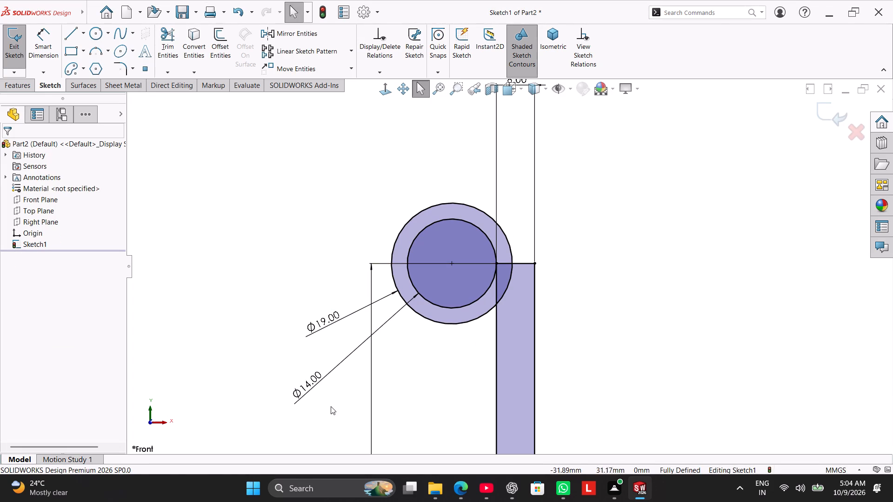
Move the tangent inner circle's 14 mm diameter dimension closer to the circles.
{"action": "left_click_drag", "start_coordinate": [304, 390], "coordinate": [325, 366]}
{"action": "right_click", "coordinate": [575, 262]}
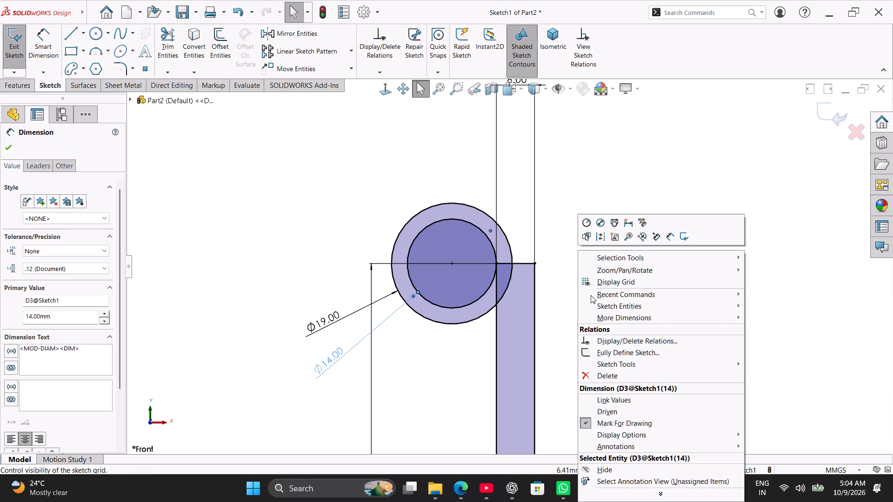
{"action": "left_click", "coordinate": [566, 296]}
Trim the rectangle's left edge inside the outer circle and the outer circle's arc between that edge and the rectangle's top edge.
{"action": "scroll", "coordinate": [561, 293], "scroll_direction": "up", "scroll_amount": 3}
{"action": "scroll", "coordinate": [524, 252], "scroll_direction": "down", "scroll_amount": 3}
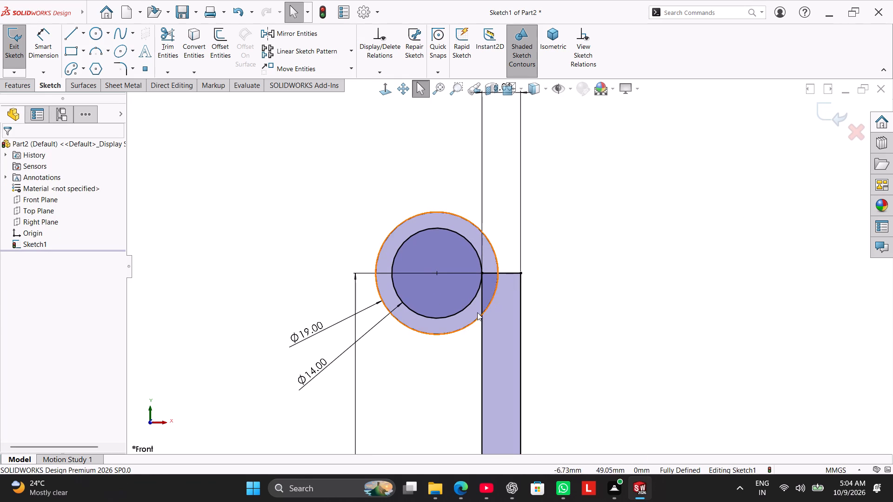
{"action": "scroll", "coordinate": [493, 345], "scroll_direction": "up", "scroll_amount": 4}
{"action": "scroll", "coordinate": [501, 365], "scroll_direction": "down", "scroll_amount": 2}
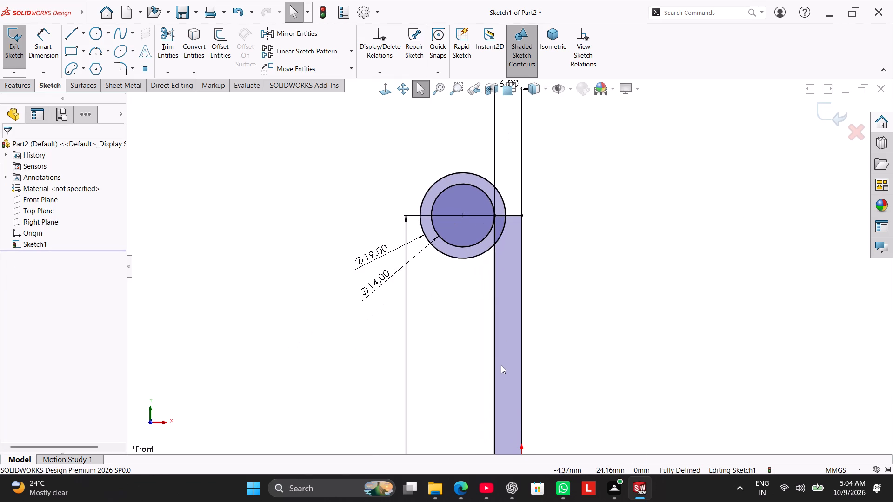
{"action": "scroll", "coordinate": [498, 135], "scroll_direction": "down", "scroll_amount": 1}
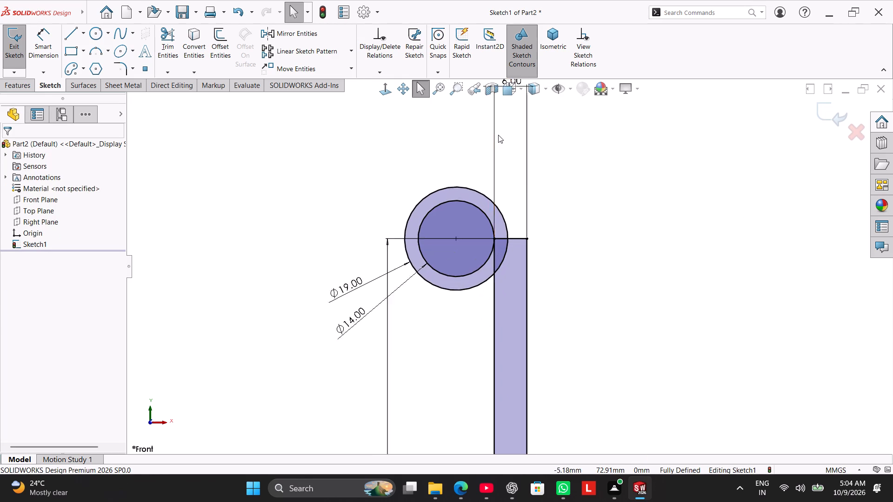
{"action": "scroll", "coordinate": [498, 135], "scroll_direction": "down", "scroll_amount": 2}
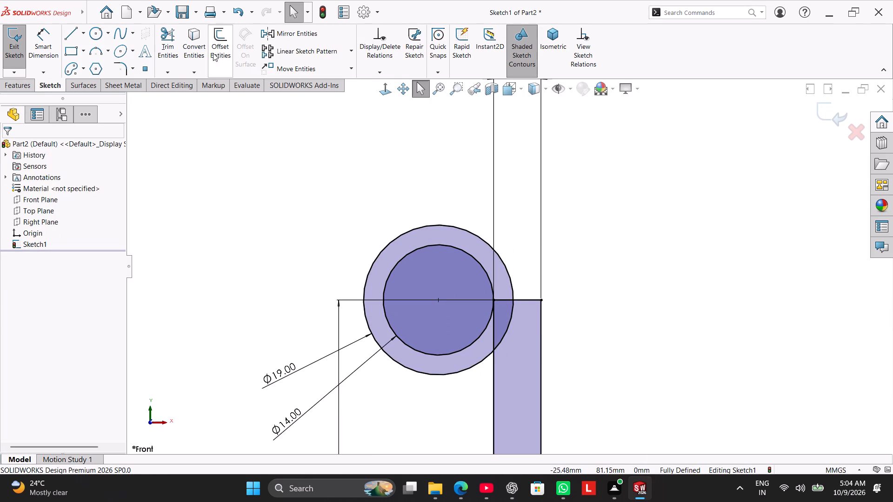
{"action": "left_click", "coordinate": [173, 35]}
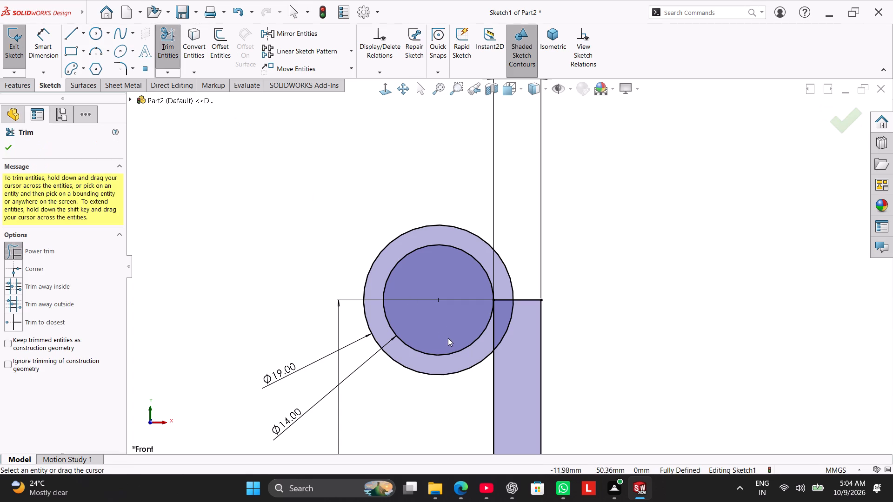
{"action": "left_click_drag", "start_coordinate": [499, 320], "coordinate": [485, 336]}
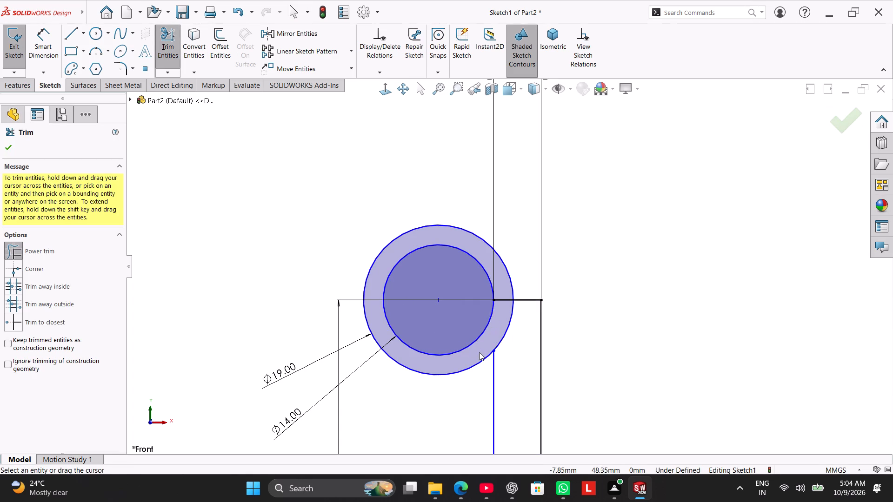
{"action": "left_click_drag", "start_coordinate": [515, 345], "coordinate": [502, 326]}
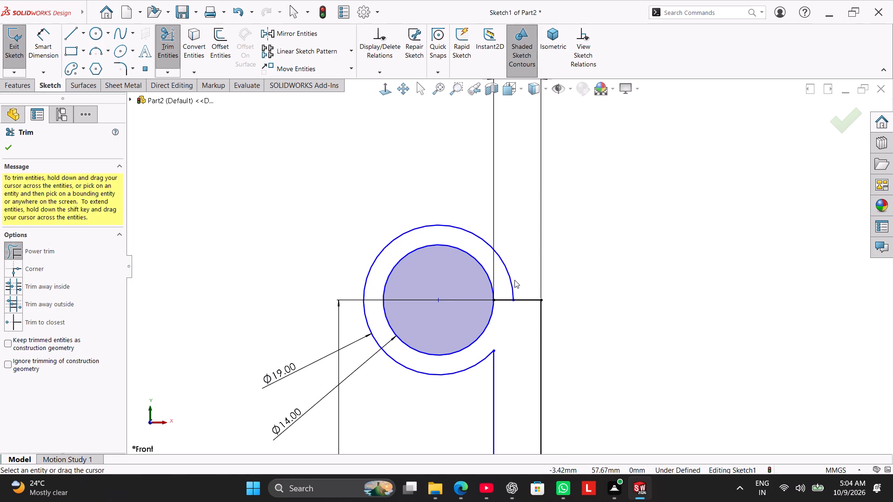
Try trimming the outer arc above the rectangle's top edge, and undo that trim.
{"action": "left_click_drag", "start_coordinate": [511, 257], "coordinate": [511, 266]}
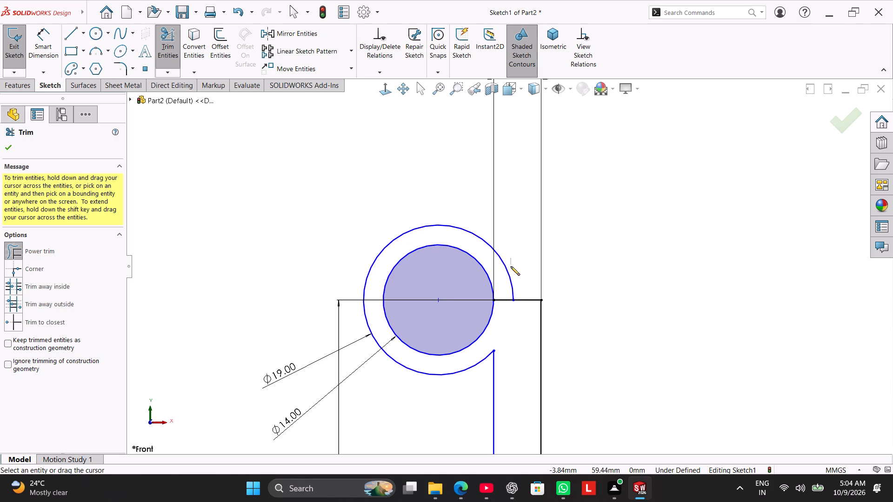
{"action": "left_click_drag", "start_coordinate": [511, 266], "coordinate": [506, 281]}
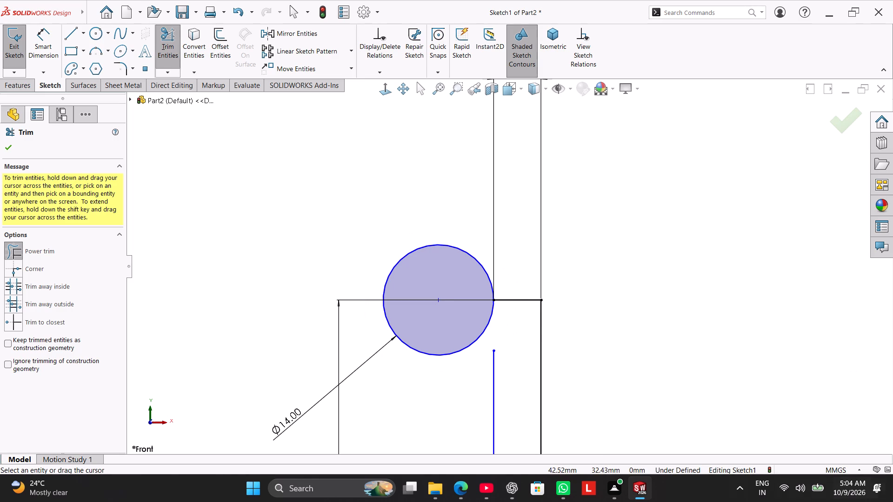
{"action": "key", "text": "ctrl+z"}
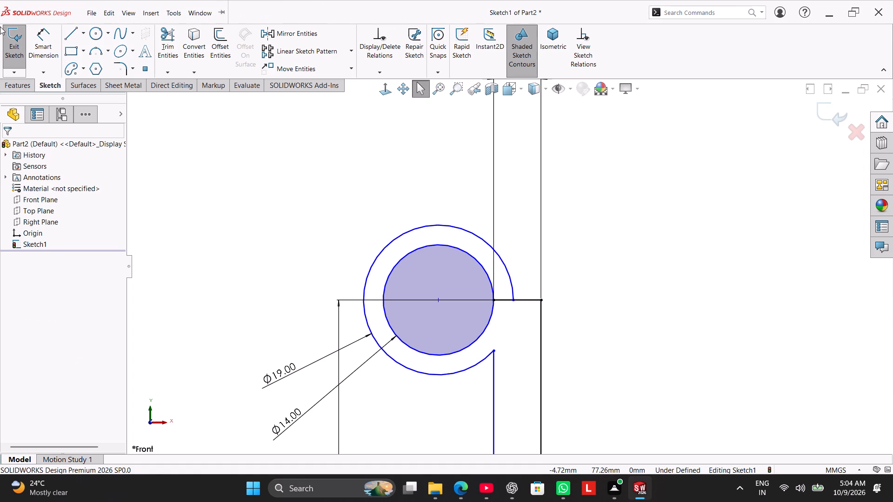
Draw a horizontal construction centerline from the circles' common centre to the leftmost point of the outer arc.
{"action": "left_click", "coordinate": [84, 34]}
{"action": "left_click_drag", "start_coordinate": [83, 59], "coordinate": [103, 96]}
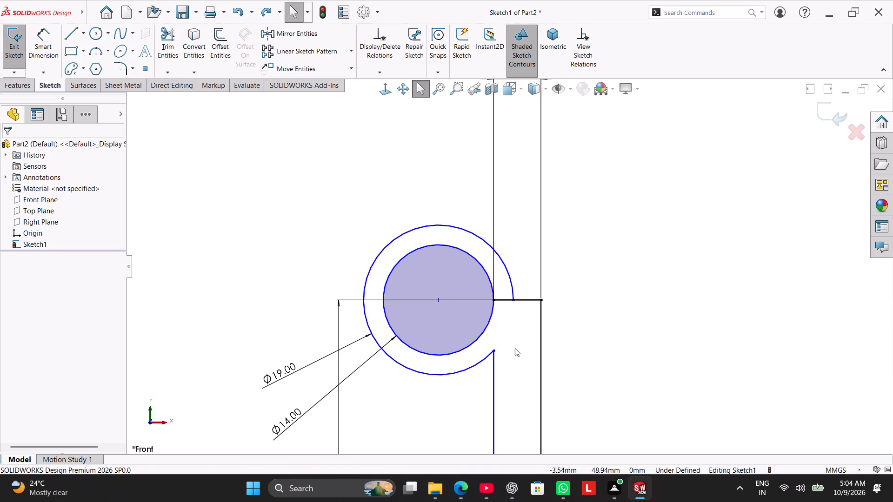
{"action": "left_click", "coordinate": [437, 299]}
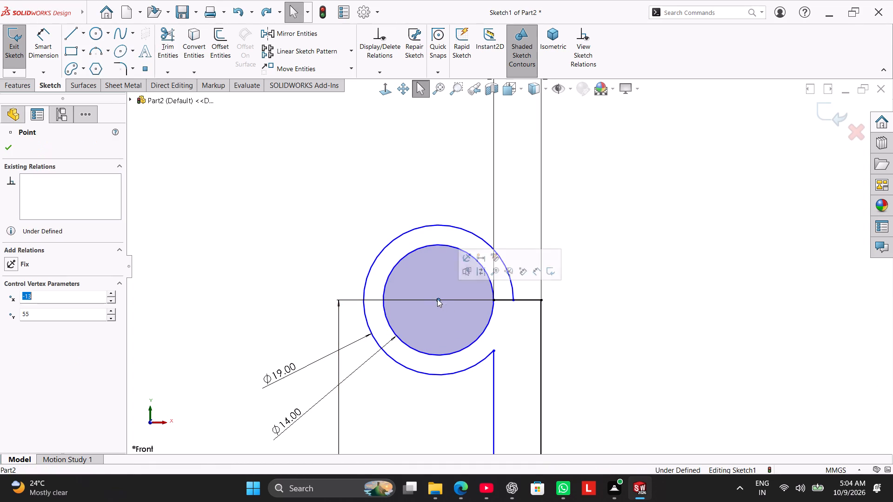
{"action": "left_click", "coordinate": [79, 38]}
{"action": "left_click", "coordinate": [84, 37]}
{"action": "left_click", "coordinate": [94, 62]}
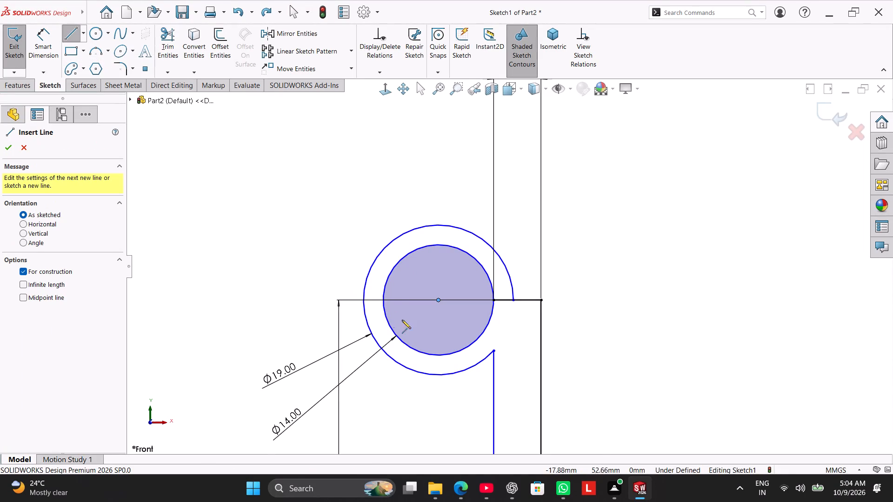
{"action": "left_click", "coordinate": [436, 301]}
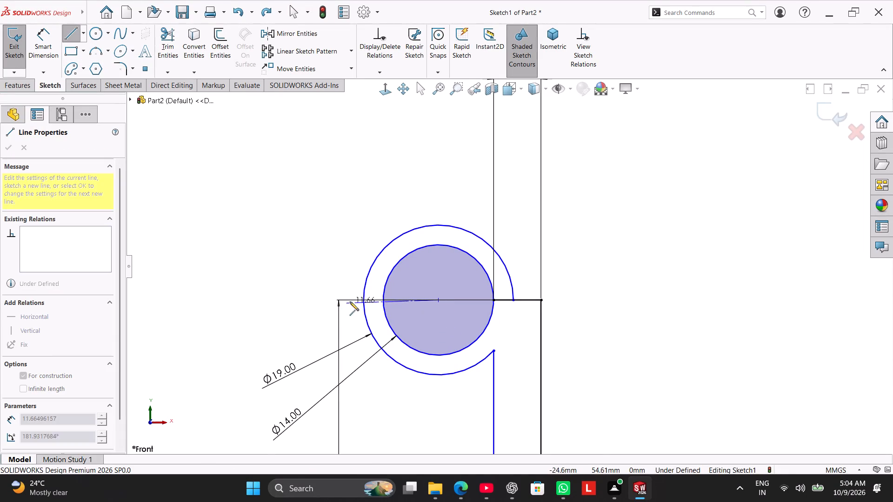
{"action": "left_click", "coordinate": [365, 300]}
{"action": "right_click", "coordinate": [306, 249]}
{"action": "left_click", "coordinate": [320, 256]}
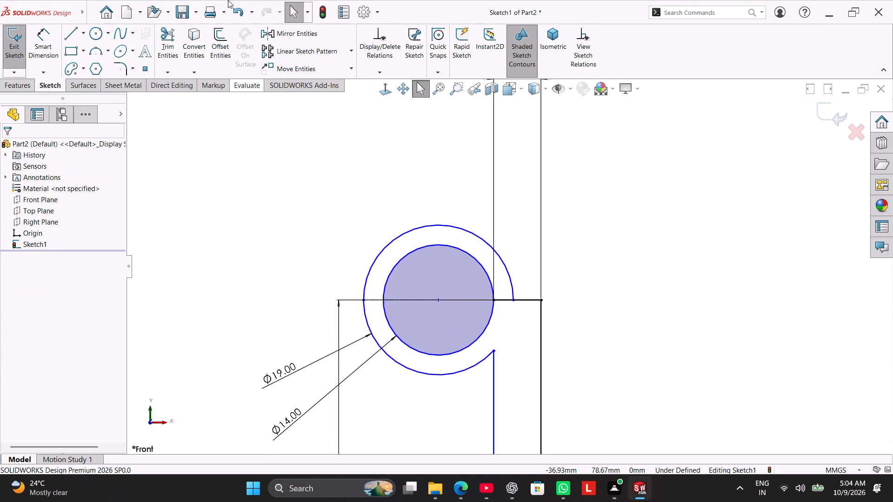
Trim away the portions of the outer arc and the inner circle that lie above the horizontal centerline.
{"action": "left_click", "coordinate": [169, 40]}
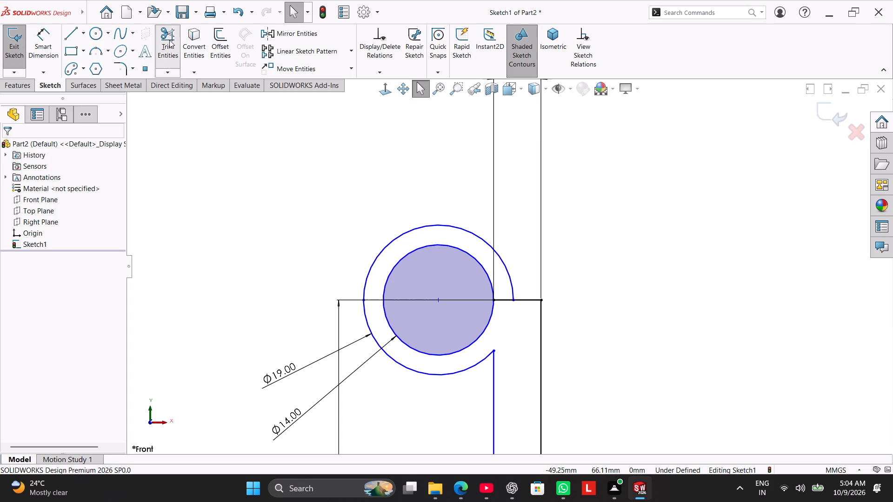
{"action": "left_click_drag", "start_coordinate": [433, 207], "coordinate": [417, 228]}
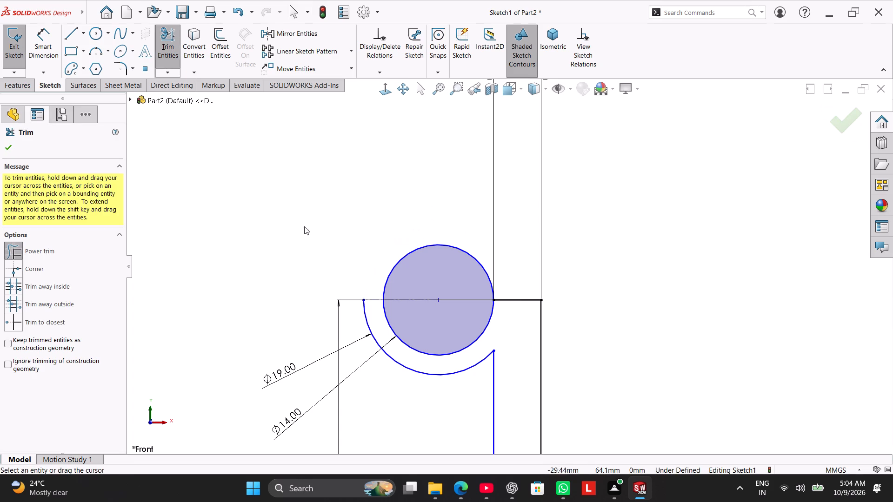
{"action": "right_click", "coordinate": [289, 225]}
{"action": "left_click", "coordinate": [316, 253]}
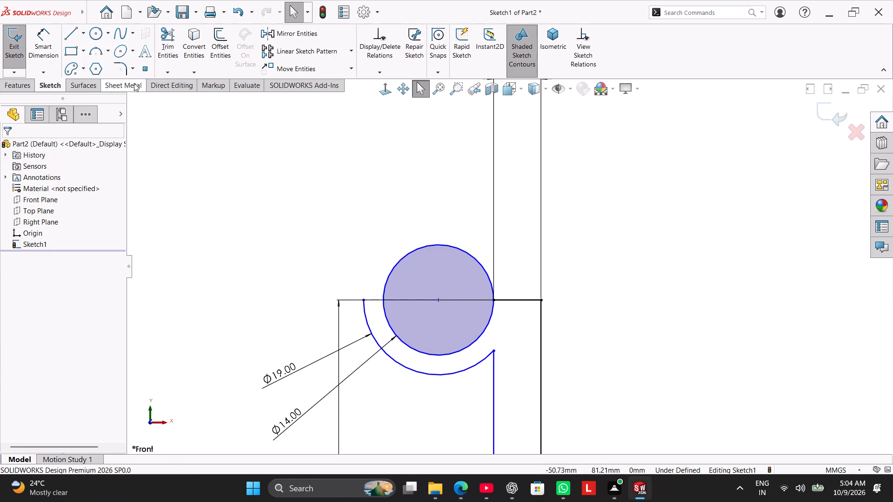
{"action": "left_click", "coordinate": [175, 41]}
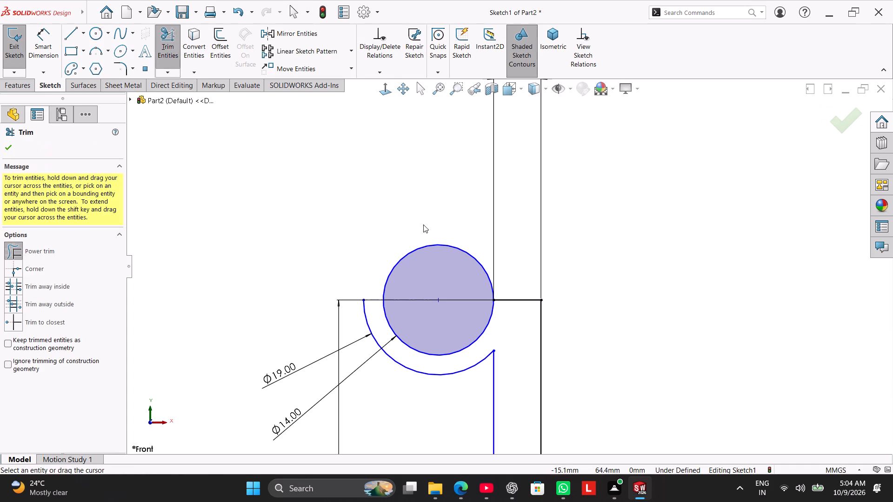
{"action": "left_click_drag", "start_coordinate": [424, 225], "coordinate": [420, 257]}
{"action": "right_click", "coordinate": [320, 215]}
{"action": "left_click", "coordinate": [347, 244]}
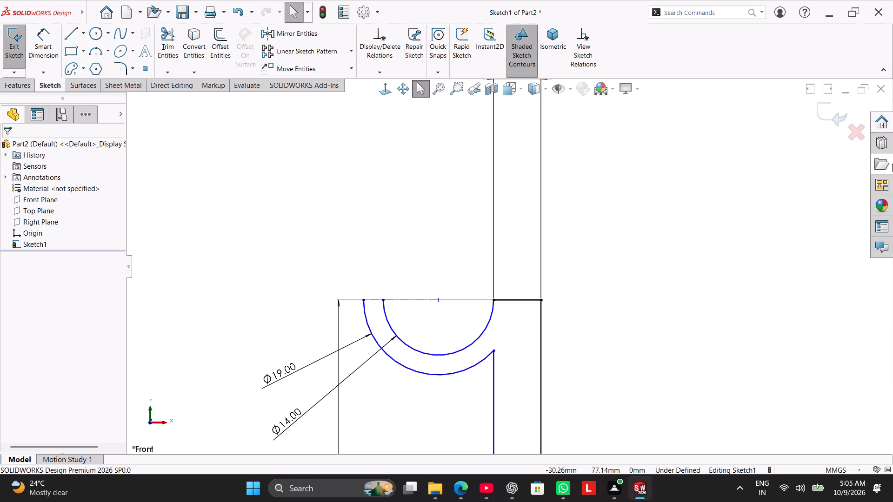
Examine the trimmed hook and the full upright profile together with their dimensions.
{"action": "scroll", "coordinate": [887, 175], "scroll_direction": "up", "scroll_amount": 2}
{"action": "scroll", "coordinate": [680, 284], "scroll_direction": "up", "scroll_amount": 5}
{"action": "scroll", "coordinate": [522, 273], "scroll_direction": "up", "scroll_amount": 4}
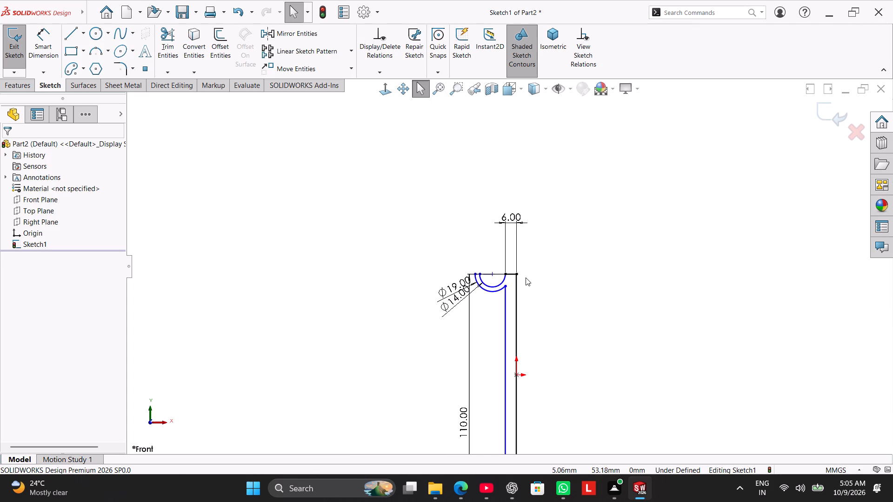
{"action": "scroll", "coordinate": [526, 277], "scroll_direction": "down", "scroll_amount": 1}
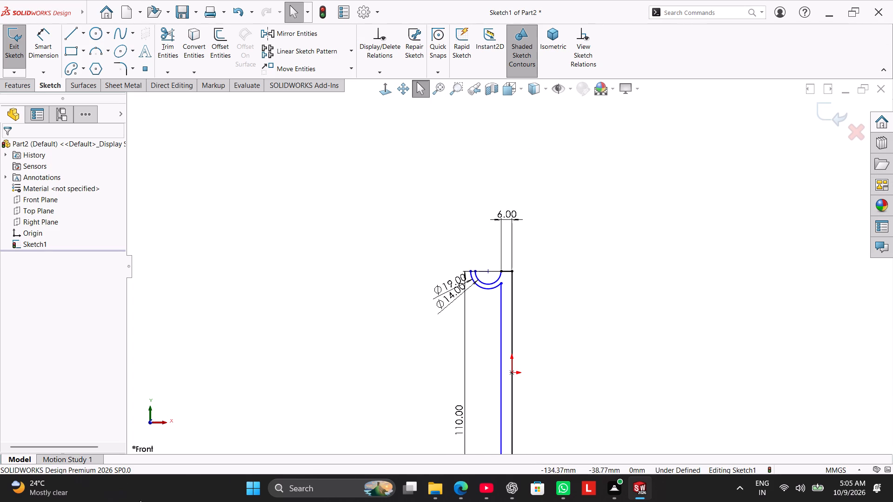
{"action": "scroll", "coordinate": [566, 290], "scroll_direction": "up", "scroll_amount": 2}
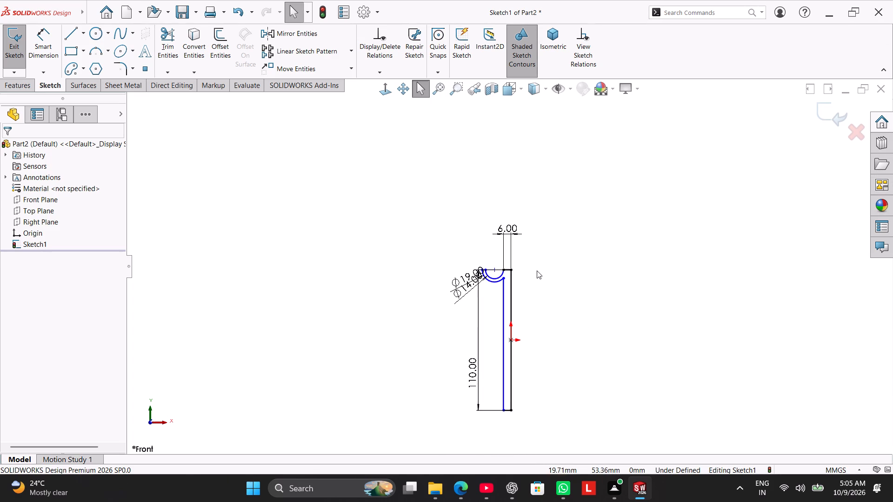
{"action": "scroll", "coordinate": [538, 269], "scroll_direction": "down", "scroll_amount": 2}
{"action": "scroll", "coordinate": [535, 321], "scroll_direction": "up", "scroll_amount": 5}
{"action": "scroll", "coordinate": [527, 312], "scroll_direction": "down", "scroll_amount": 2}
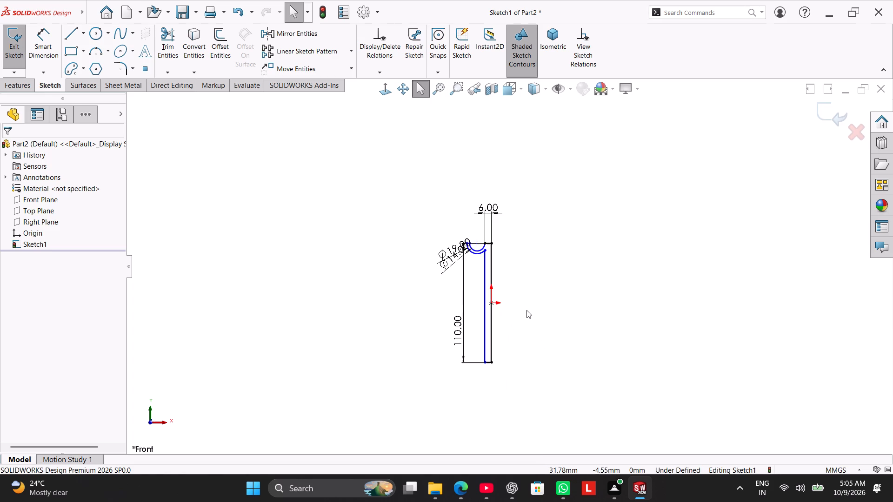
{"action": "scroll", "coordinate": [528, 309], "scroll_direction": "down", "scroll_amount": 2}
{"action": "scroll", "coordinate": [480, 222], "scroll_direction": "down", "scroll_amount": 2}
{"action": "scroll", "coordinate": [507, 279], "scroll_direction": "up", "scroll_amount": 2}
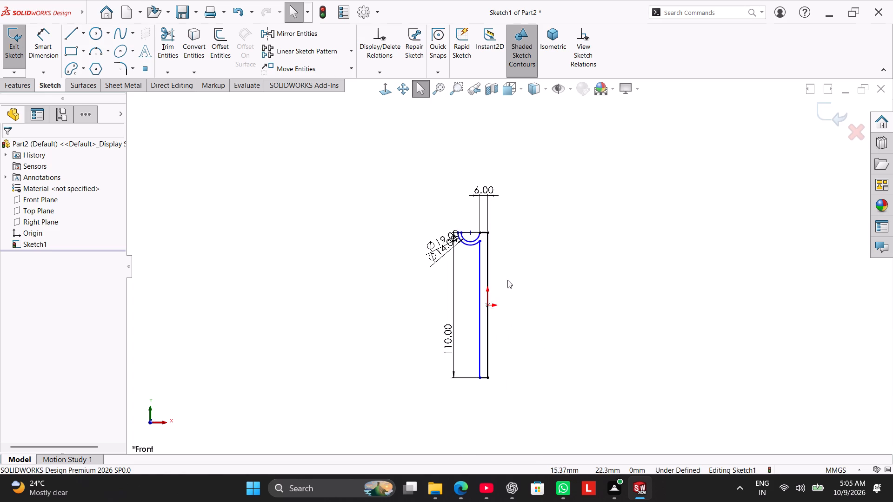
{"action": "scroll", "coordinate": [507, 280], "scroll_direction": "up", "scroll_amount": 1}
{"action": "scroll", "coordinate": [511, 265], "scroll_direction": "down", "scroll_amount": 6}
{"action": "scroll", "coordinate": [464, 185], "scroll_direction": "down", "scroll_amount": 2}
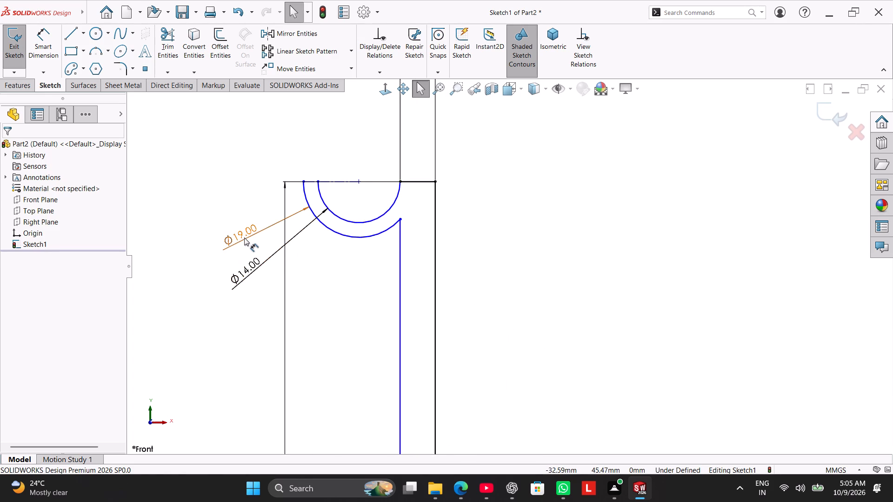
{"action": "left_click", "coordinate": [346, 282]}
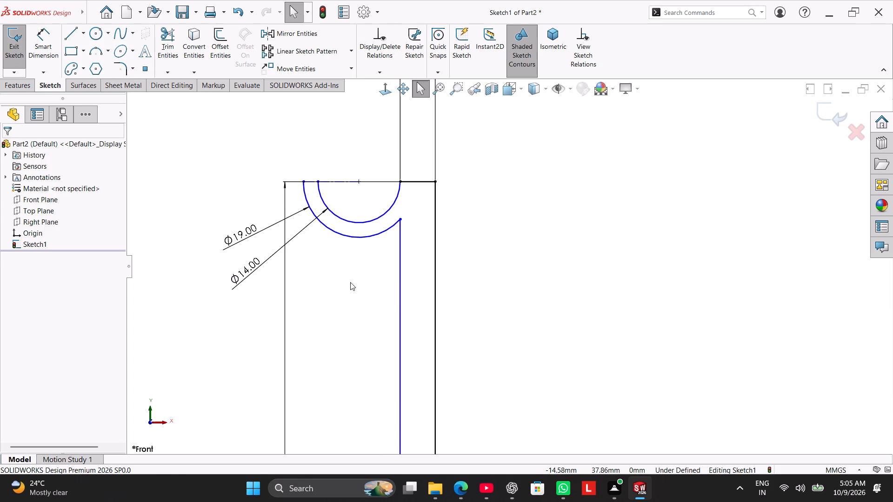
Add a vertical relation between the outer arc's end on the upright's left edge and the upright's top-left corner.
{"action": "scroll", "coordinate": [396, 301], "scroll_direction": "up", "scroll_amount": 6}
{"action": "scroll", "coordinate": [542, 403], "scroll_direction": "up", "scroll_amount": 2}
{"action": "scroll", "coordinate": [500, 367], "scroll_direction": "down", "scroll_amount": 3}
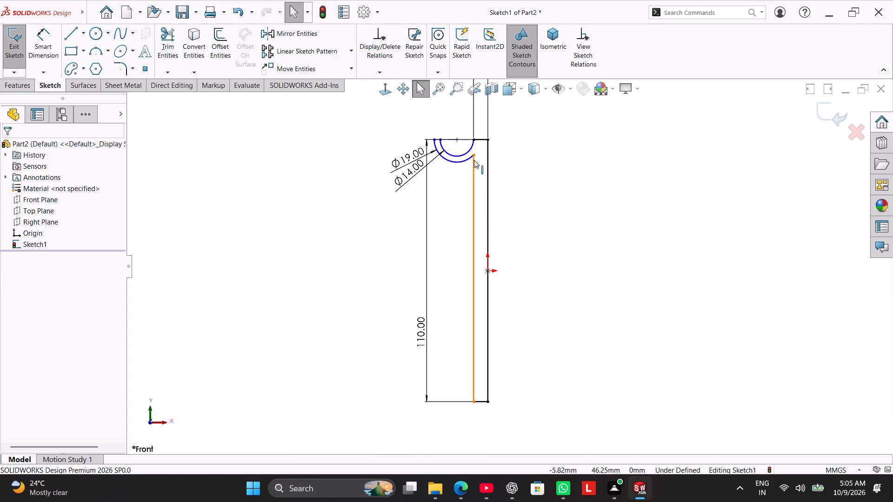
{"action": "scroll", "coordinate": [480, 145], "scroll_direction": "down", "scroll_amount": 3}
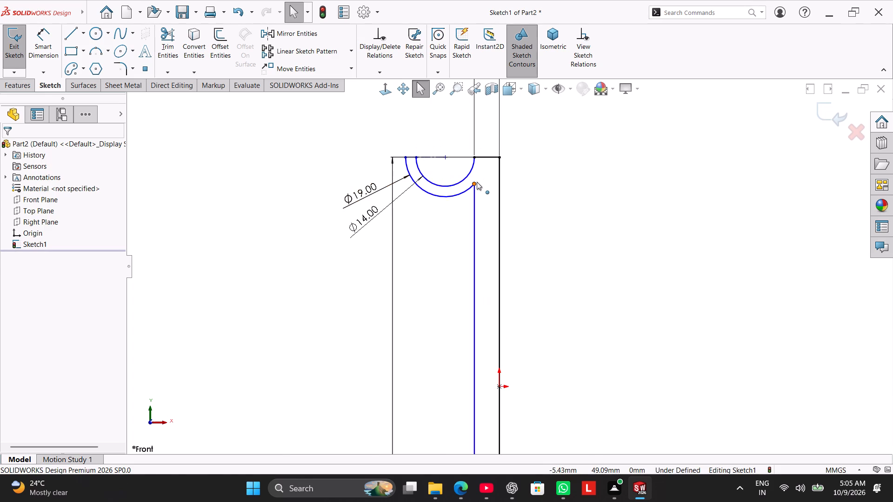
{"action": "left_click", "coordinate": [476, 182], "text": "ctrl"}
{"action": "left_click", "coordinate": [474, 158], "text": "ctrl"}
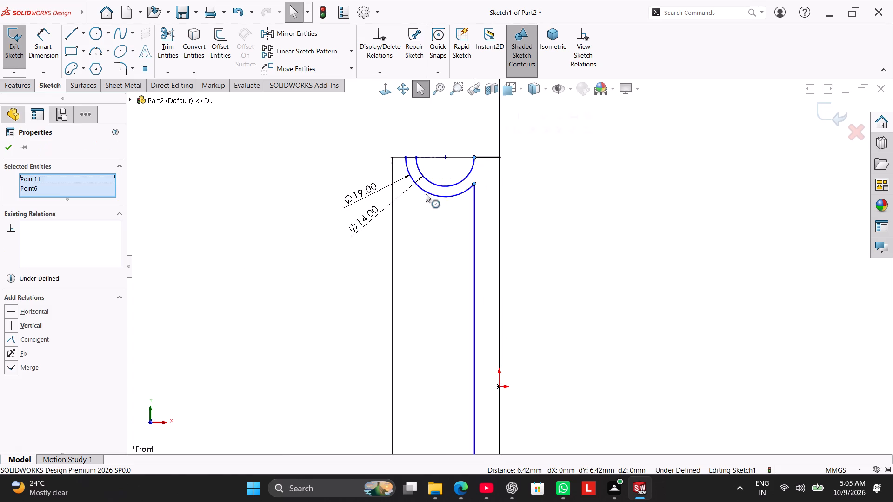
{"action": "left_click", "coordinate": [28, 327]}
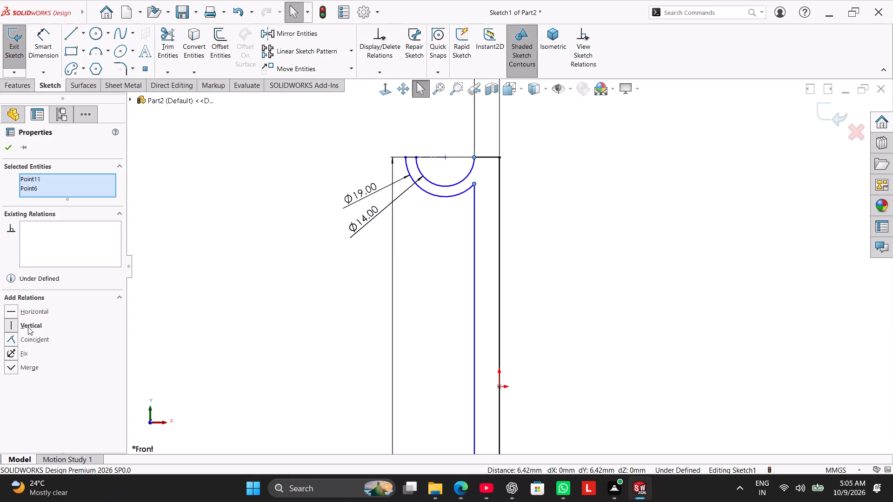
{"action": "left_click", "coordinate": [220, 301]}
Delete the 14 mm and 19 mm diameter dimensions from the hook's two arcs.
{"action": "scroll", "coordinate": [540, 308], "scroll_direction": "up", "scroll_amount": 5}
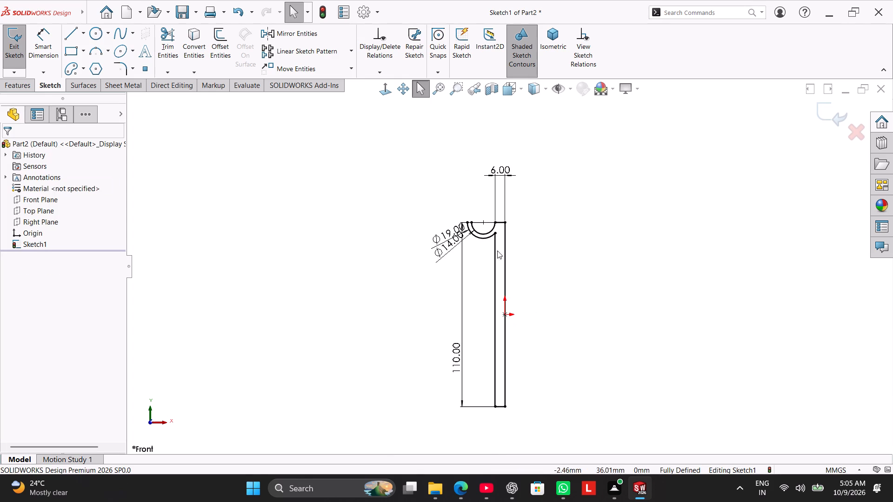
{"action": "scroll", "coordinate": [495, 248], "scroll_direction": "down", "scroll_amount": 5}
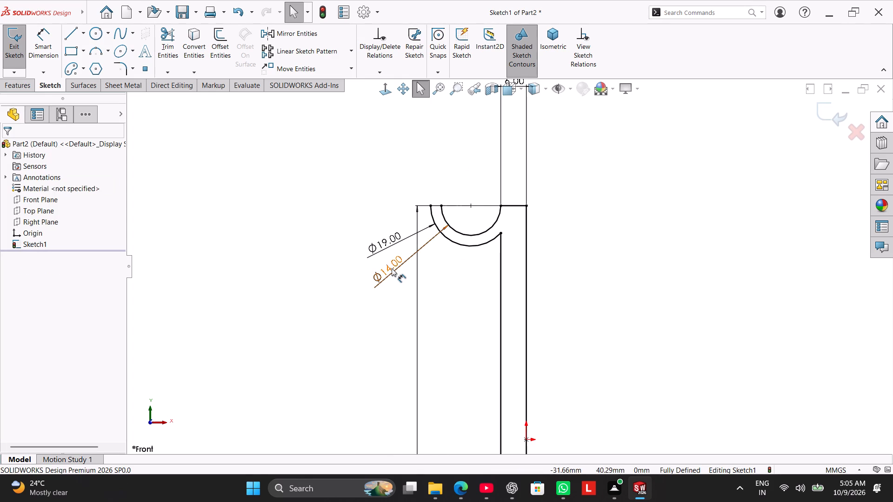
{"action": "right_click", "coordinate": [392, 268]}
{"action": "left_click", "coordinate": [432, 374]}
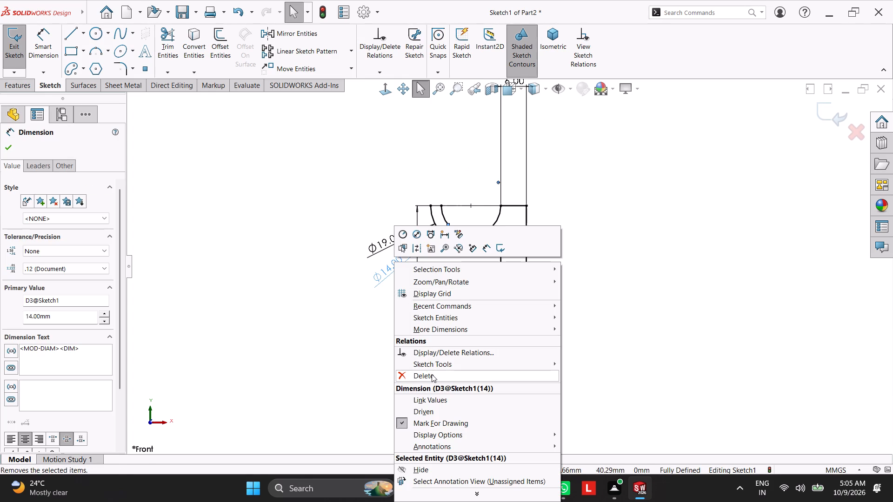
{"action": "right_click", "coordinate": [390, 244]}
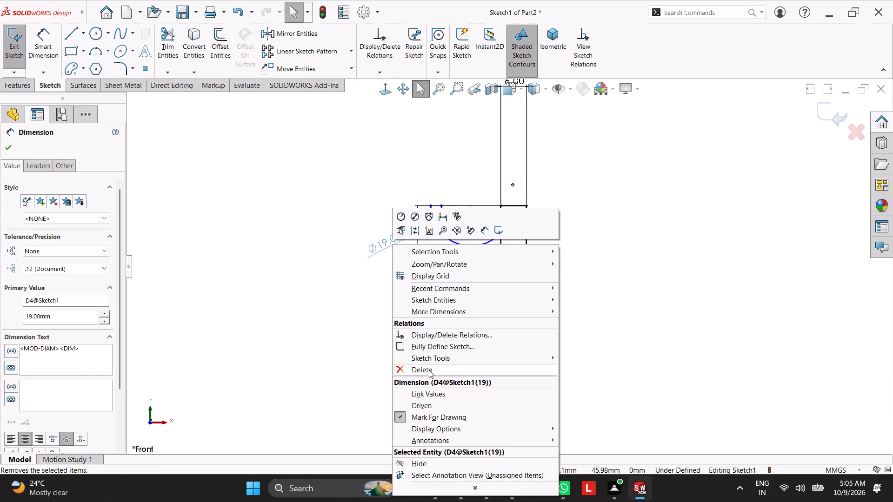
{"action": "left_click", "coordinate": [429, 370]}
Dimension the inner arc with a radius of 14 mm and place the dimension below the arc.
{"action": "left_click_drag", "start_coordinate": [41, 46], "coordinate": [44, 51]}
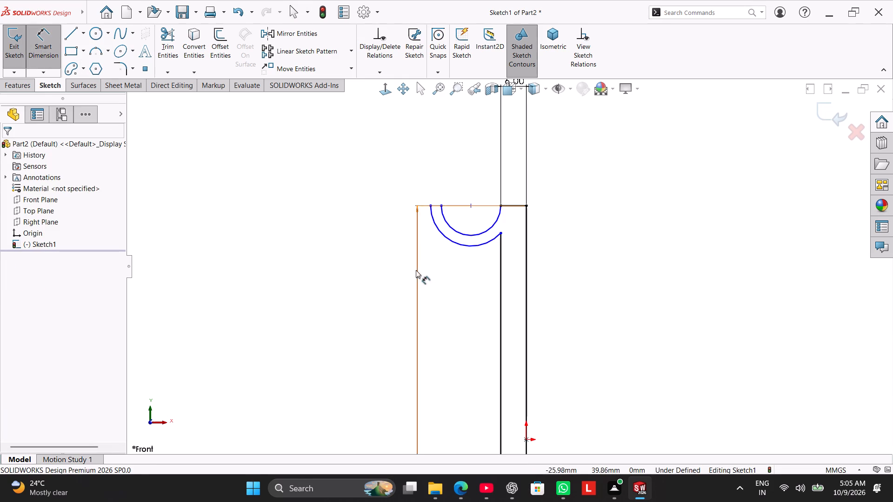
{"action": "left_click", "coordinate": [463, 234]}
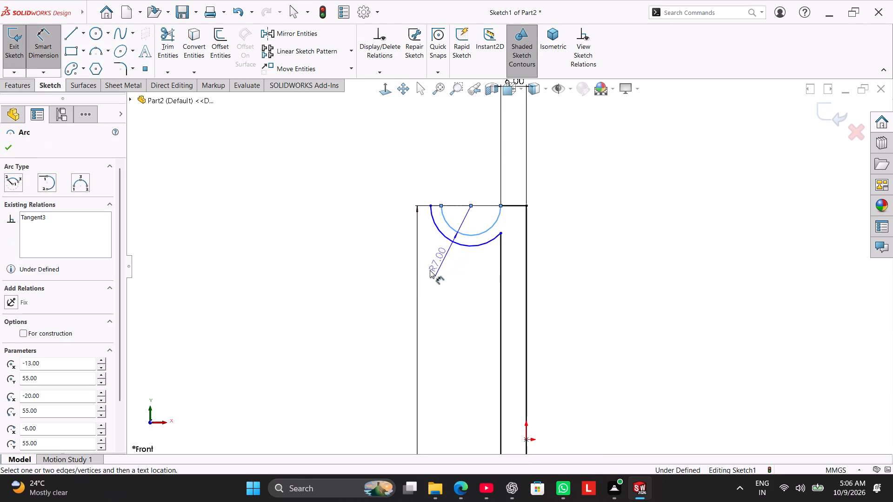
{"action": "left_click", "coordinate": [399, 281]}
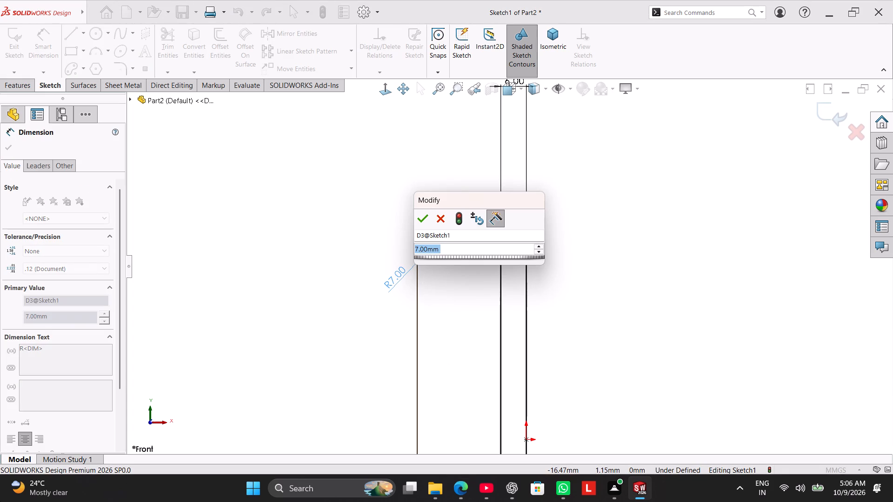
{"action": "type", "text": "14"}
{"action": "key", "text": "Return"}
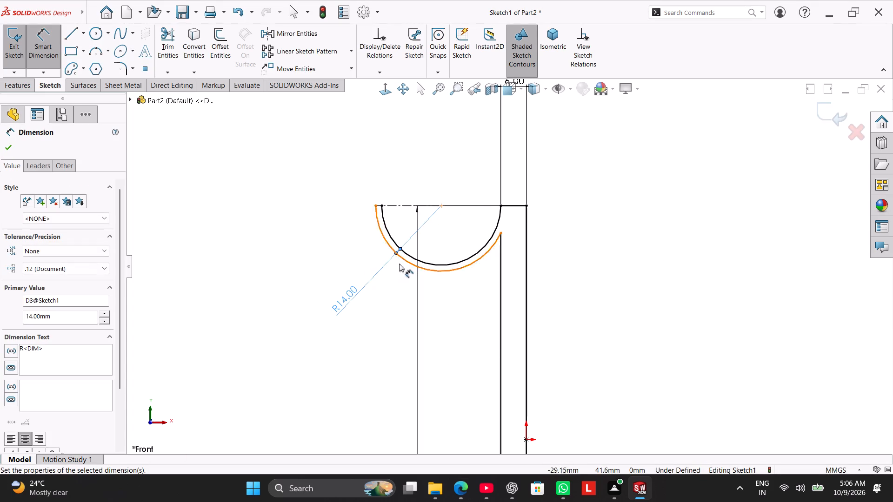
{"action": "left_click_drag", "start_coordinate": [353, 298], "coordinate": [441, 336]}
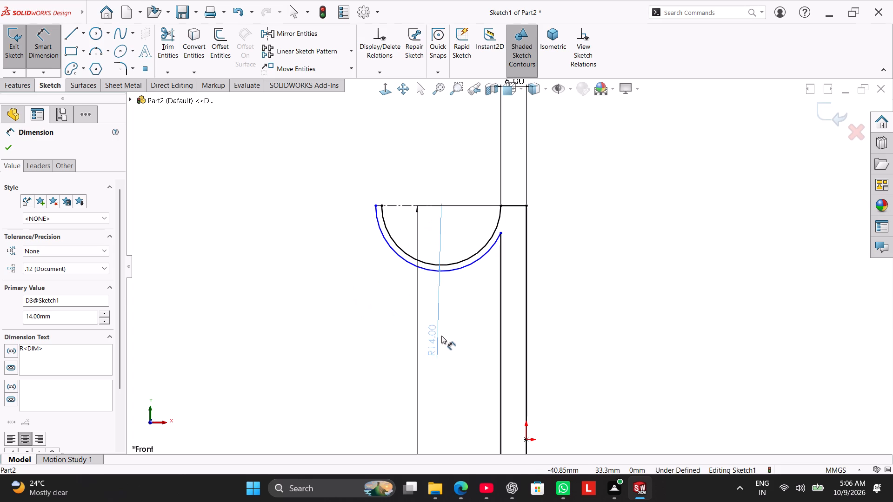
{"action": "left_click_drag", "start_coordinate": [441, 336], "coordinate": [440, 336]}
{"action": "left_click", "coordinate": [373, 314]}
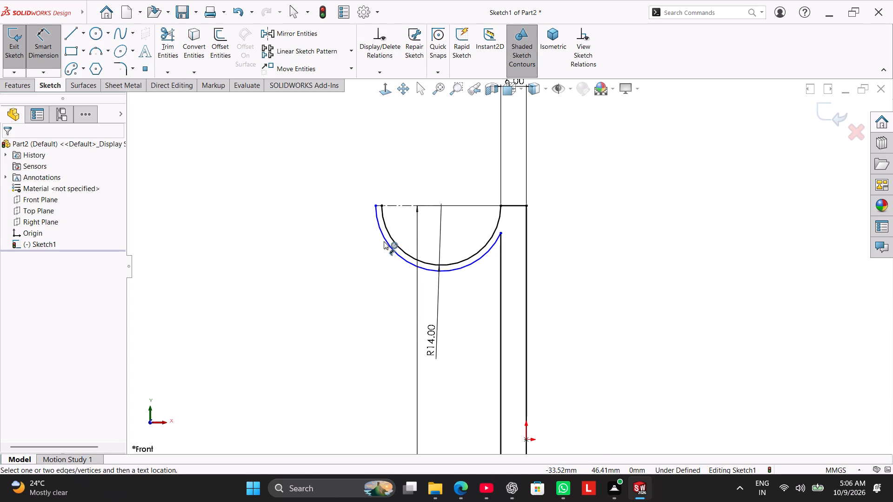
Dimension the outer arc with a radius of 19 mm.
{"action": "left_click", "coordinate": [384, 241]}
{"action": "left_click", "coordinate": [338, 291]}
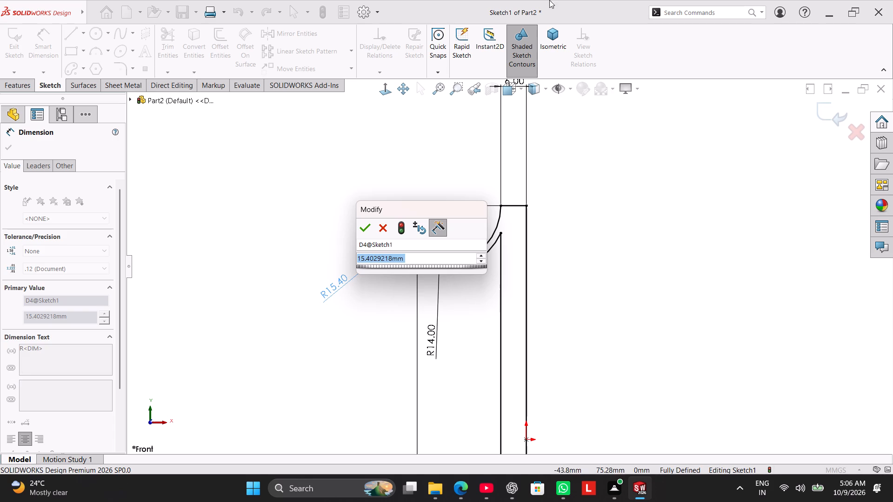
{"action": "left_click", "coordinate": [620, 230]}
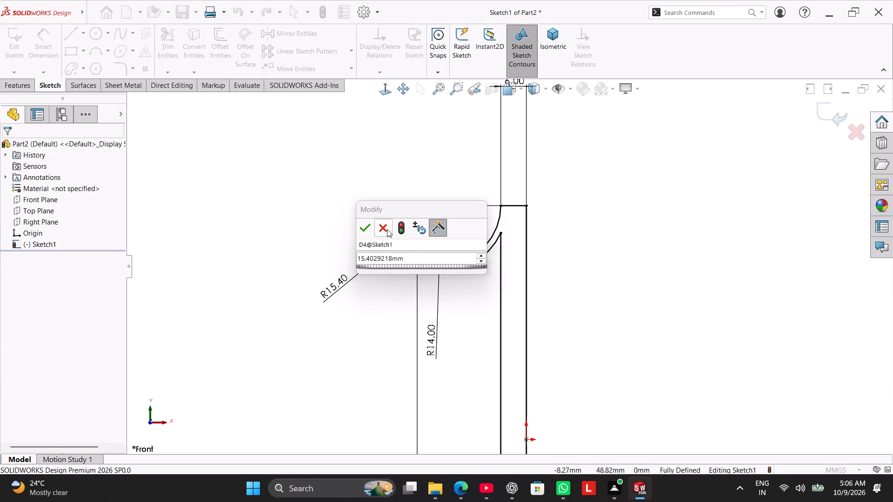
{"action": "left_click", "coordinate": [387, 229]}
{"action": "left_click", "coordinate": [380, 271]}
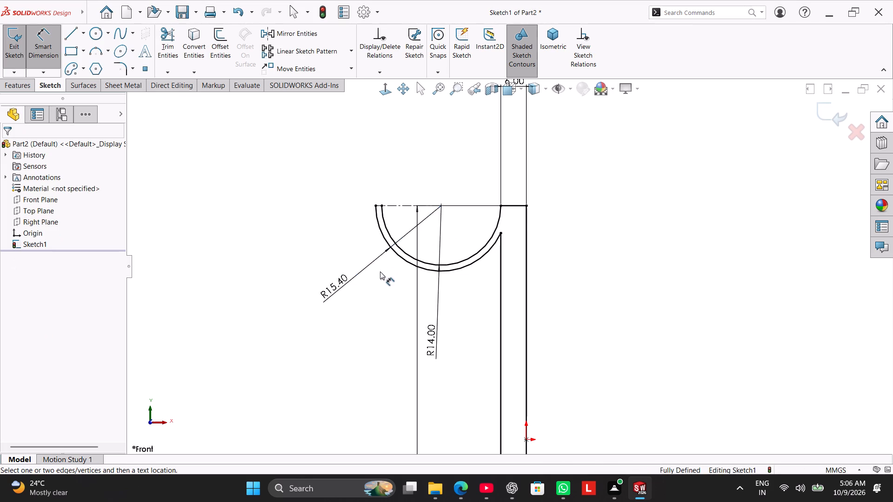
{"action": "double_click", "coordinate": [342, 282]}
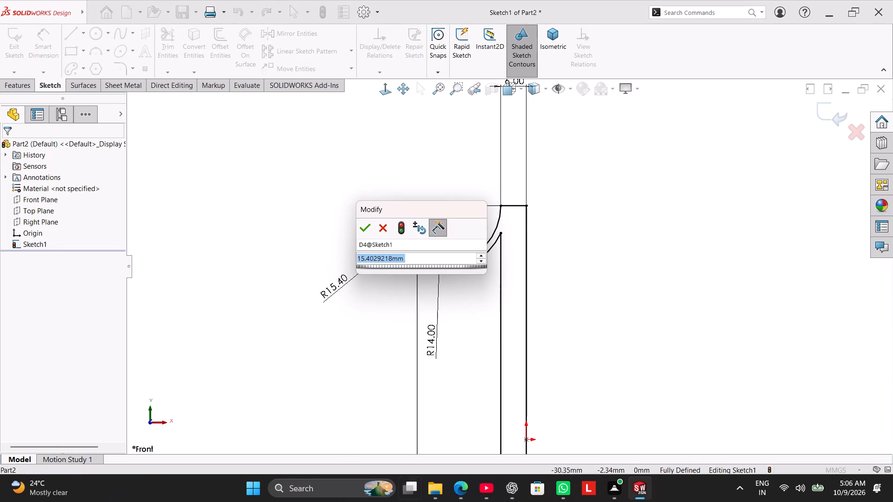
{"action": "key", "text": "1"}
{"action": "key", "text": "9"}
{"action": "key", "text": "Return"}
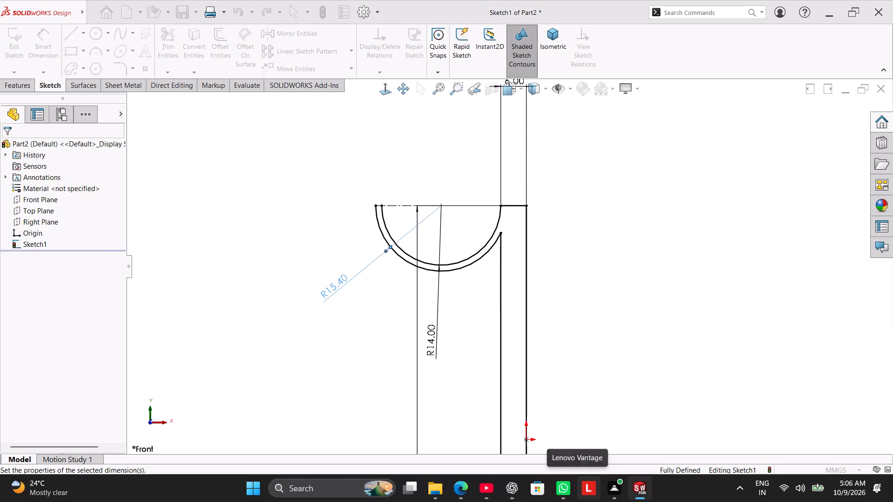
{"action": "right_click", "coordinate": [591, 243]}
{"action": "left_click", "coordinate": [619, 273]}
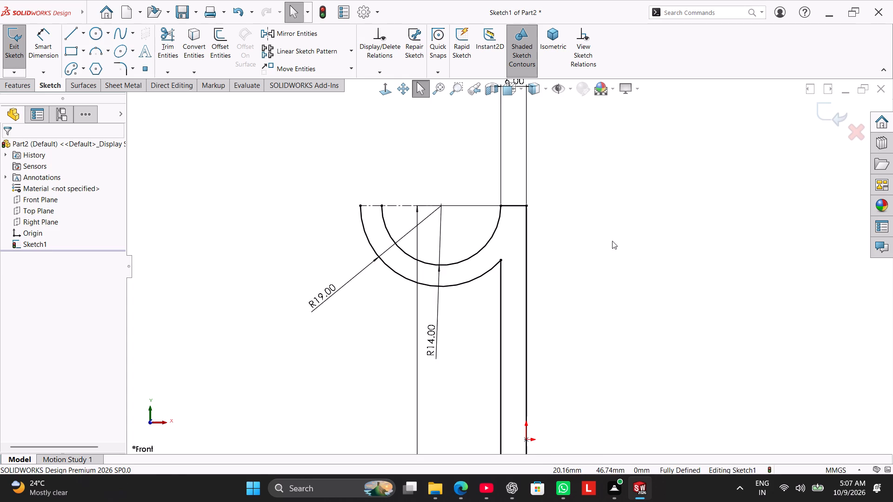
Sketch the hook's tip with lines: about 17 mm up from the inner arc's free end, 5 mm across, and back down towards the outer arc.
{"action": "scroll", "coordinate": [596, 234], "scroll_direction": "up", "scroll_amount": 7}
{"action": "scroll", "coordinate": [580, 262], "scroll_direction": "down", "scroll_amount": 4}
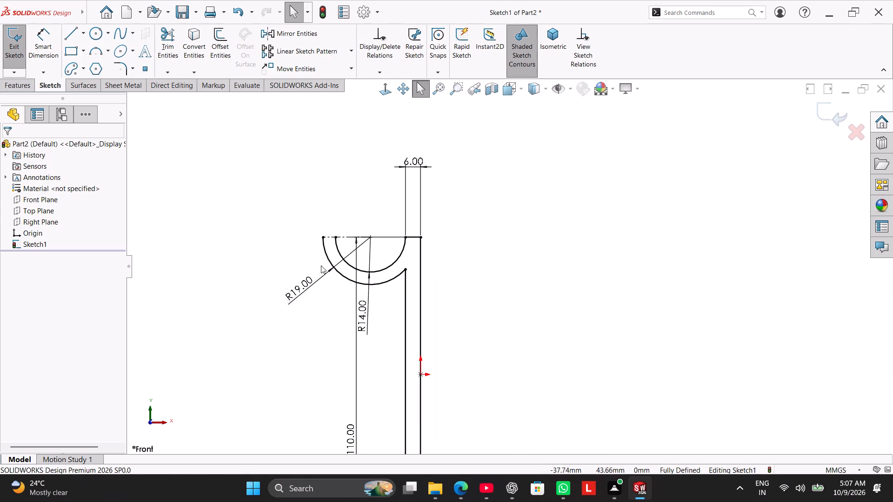
{"action": "scroll", "coordinate": [321, 265], "scroll_direction": "down", "scroll_amount": 1}
{"action": "left_click", "coordinate": [301, 252]}
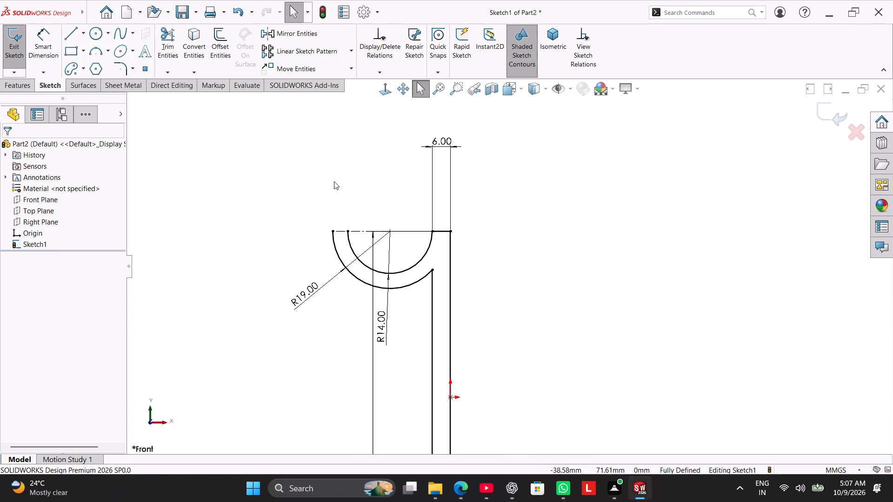
{"action": "left_click", "coordinate": [67, 32]}
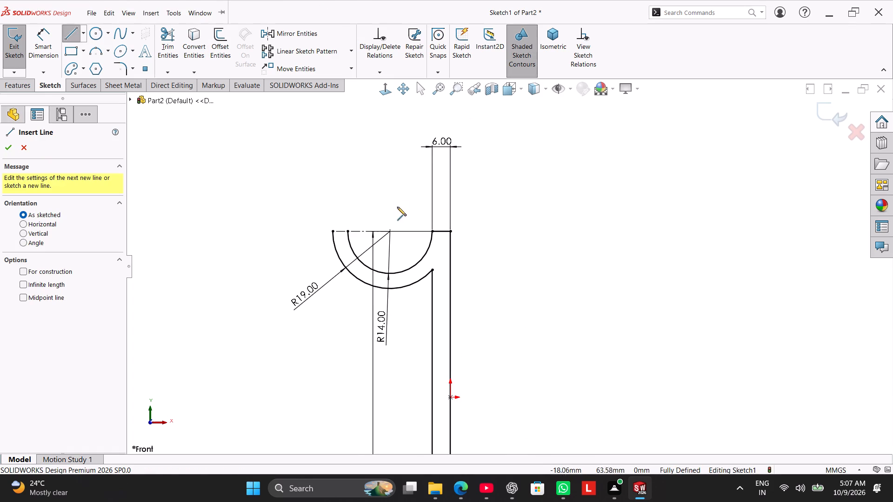
{"action": "left_click", "coordinate": [347, 231]}
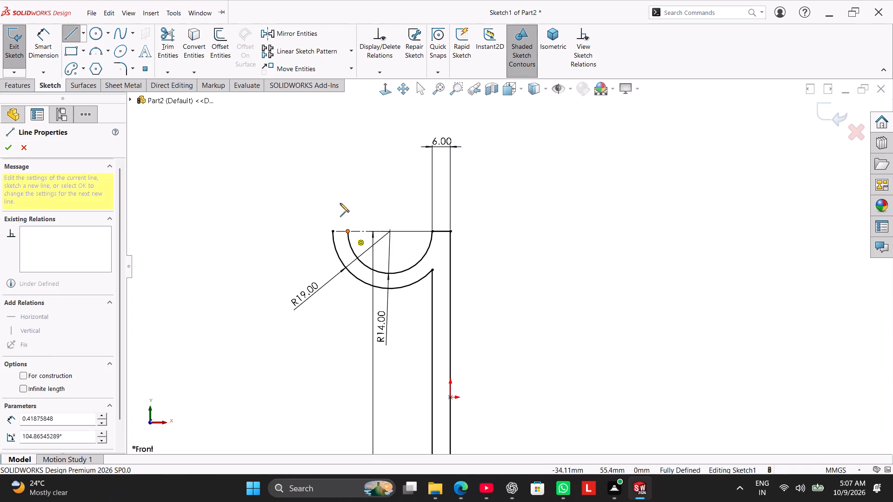
{"action": "left_click", "coordinate": [348, 179]}
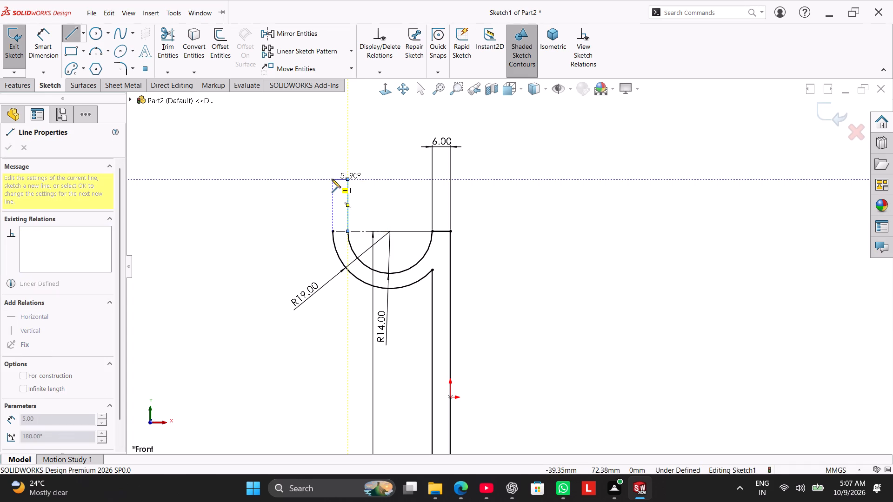
{"action": "left_click", "coordinate": [332, 178]}
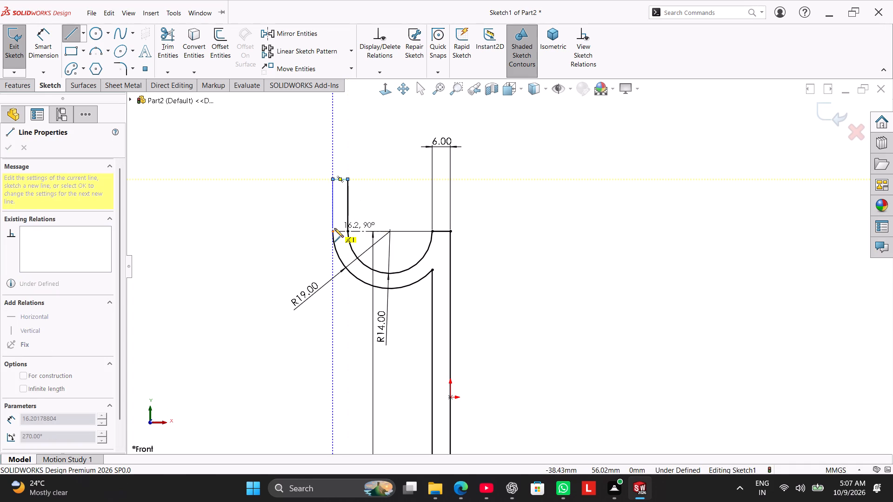
{"action": "left_click", "coordinate": [334, 228]}
{"action": "right_click", "coordinate": [259, 211]}
{"action": "left_click", "coordinate": [279, 214]}
Join the loose lower end of the tip's outer vertical line to the outer arc's free end.
{"action": "scroll", "coordinate": [334, 229], "scroll_direction": "down", "scroll_amount": 6}
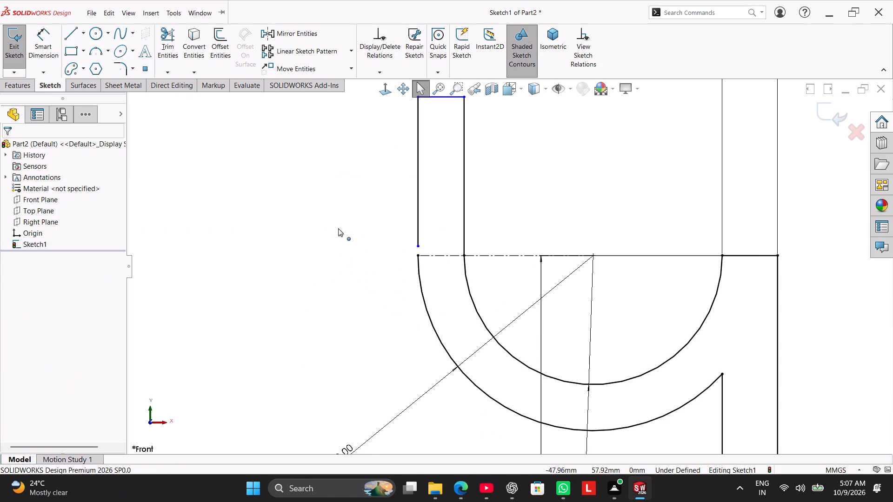
{"action": "left_click_drag", "start_coordinate": [419, 245], "coordinate": [420, 253]}
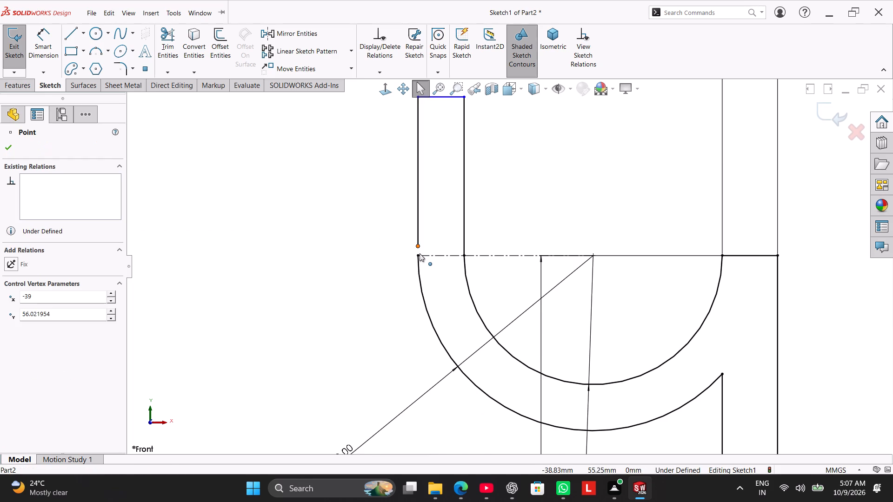
{"action": "left_click_drag", "start_coordinate": [420, 253], "coordinate": [420, 257]}
{"action": "left_click", "coordinate": [357, 250]}
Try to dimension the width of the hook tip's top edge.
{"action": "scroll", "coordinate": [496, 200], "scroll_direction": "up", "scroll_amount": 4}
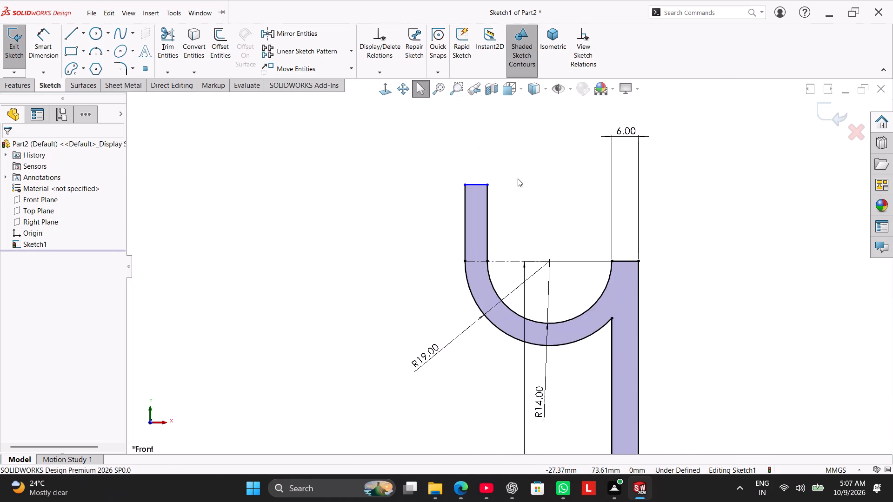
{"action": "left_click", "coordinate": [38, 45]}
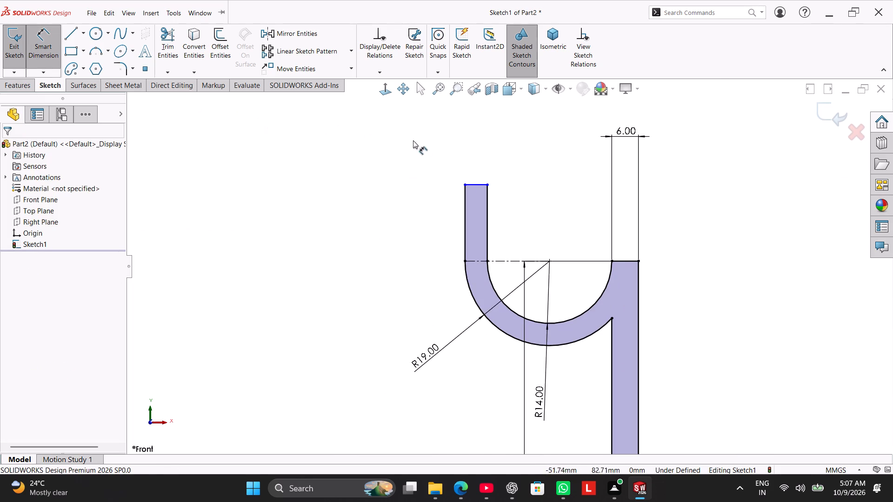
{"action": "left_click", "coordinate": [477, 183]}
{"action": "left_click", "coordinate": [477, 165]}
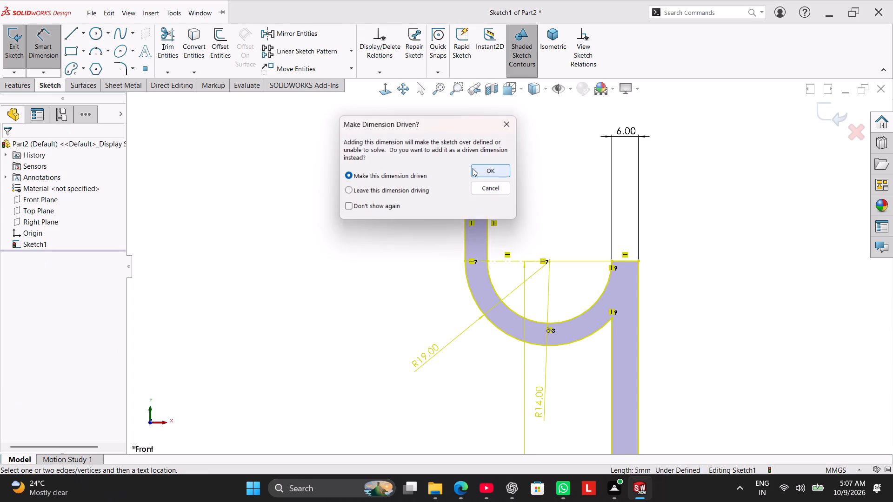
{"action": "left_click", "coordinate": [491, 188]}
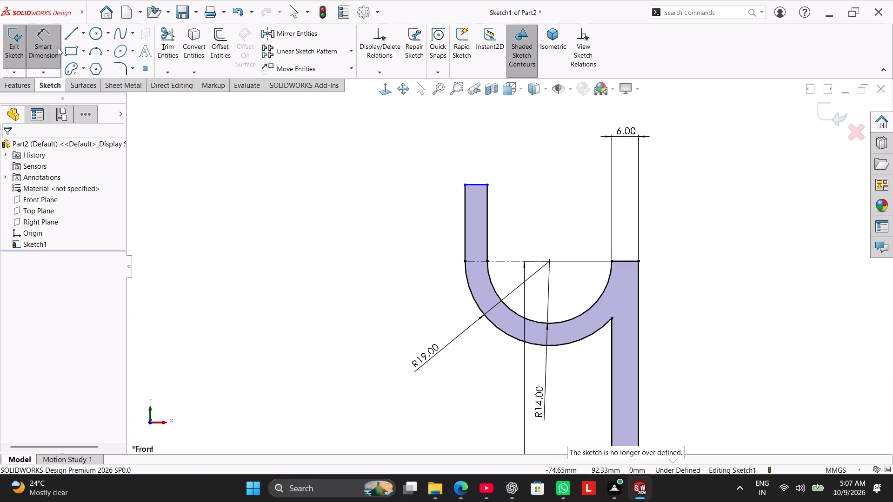
Dimension the hook tip's outer vertical line to a length of 11 mm.
{"action": "left_click", "coordinate": [467, 219]}
{"action": "left_click", "coordinate": [404, 219]}
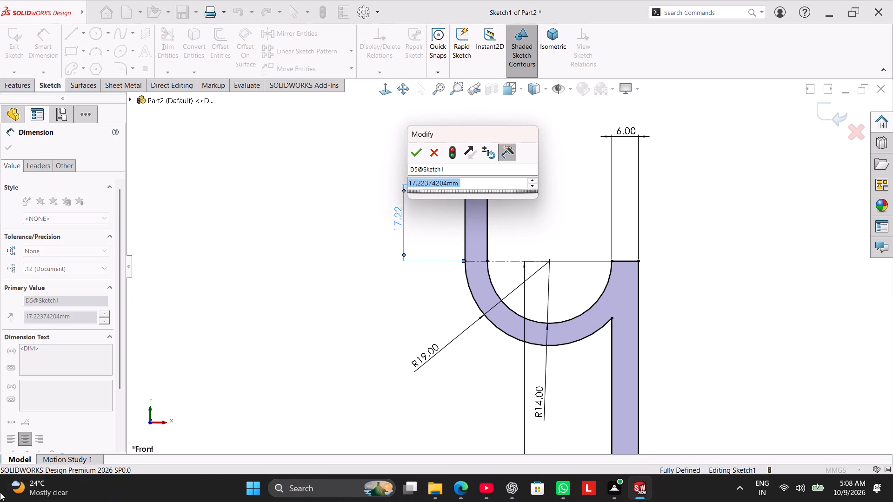
{"action": "type", "text": "11"}
{"action": "key", "text": "Return"}
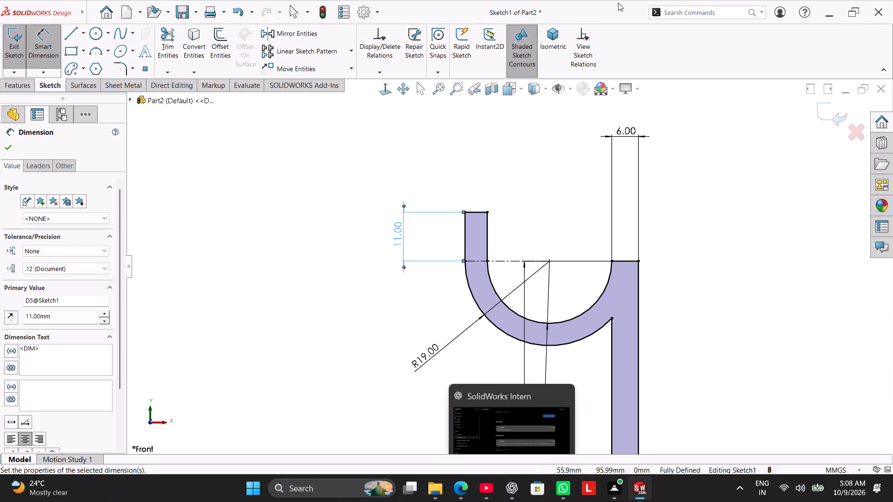
{"action": "right_click", "coordinate": [702, 185]}
{"action": "left_click", "coordinate": [735, 215]}
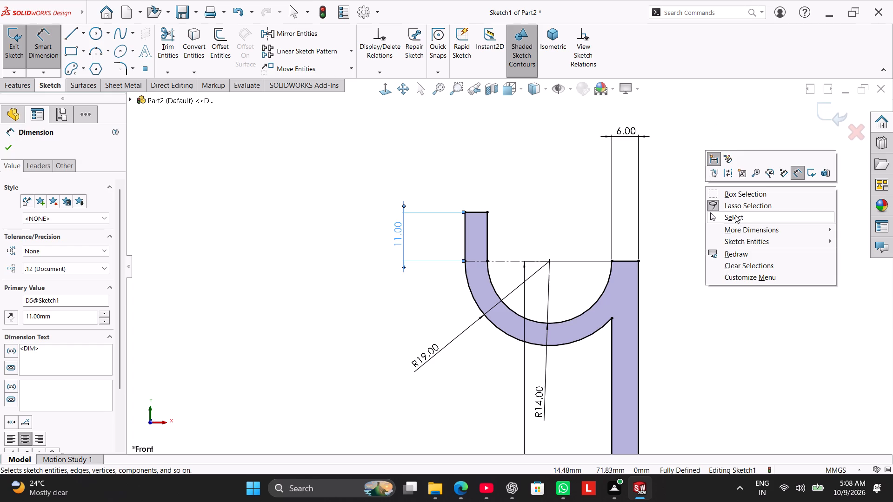
Sketch a horizontal line about 49 mm long outward from the upright's bottom corner on the side opposite the hook.
{"action": "scroll", "coordinate": [719, 247], "scroll_direction": "up", "scroll_amount": 6}
{"action": "scroll", "coordinate": [582, 283], "scroll_direction": "up", "scroll_amount": 3}
{"action": "scroll", "coordinate": [532, 297], "scroll_direction": "down", "scroll_amount": 4}
{"action": "scroll", "coordinate": [494, 228], "scroll_direction": "down", "scroll_amount": 1}
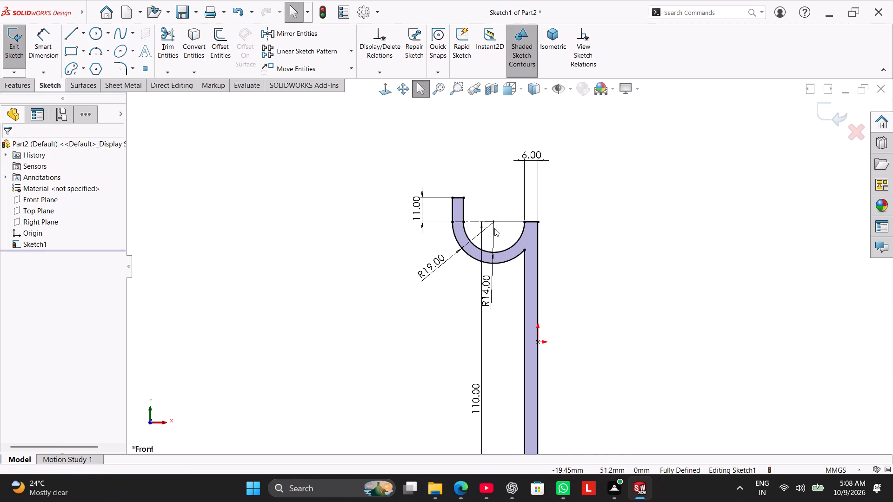
{"action": "scroll", "coordinate": [536, 235], "scroll_direction": "down", "scroll_amount": 1}
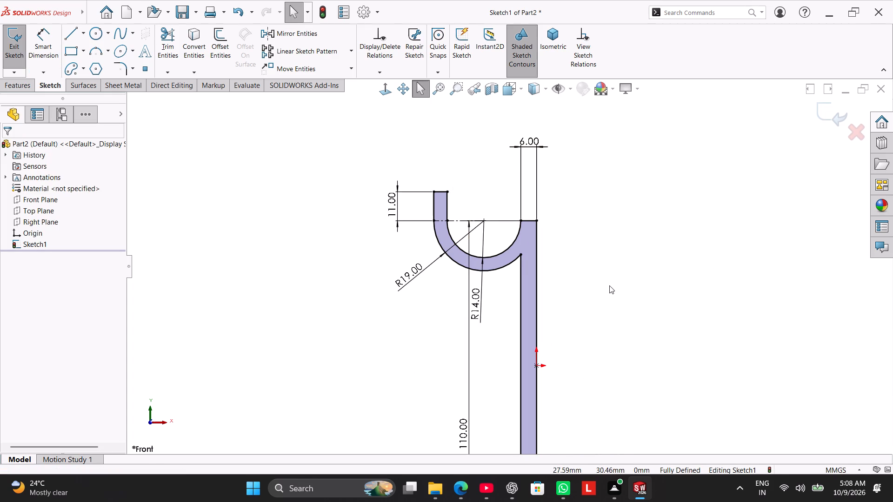
{"action": "scroll", "coordinate": [574, 329], "scroll_direction": "up", "scroll_amount": 3}
{"action": "scroll", "coordinate": [572, 313], "scroll_direction": "down", "scroll_amount": 3}
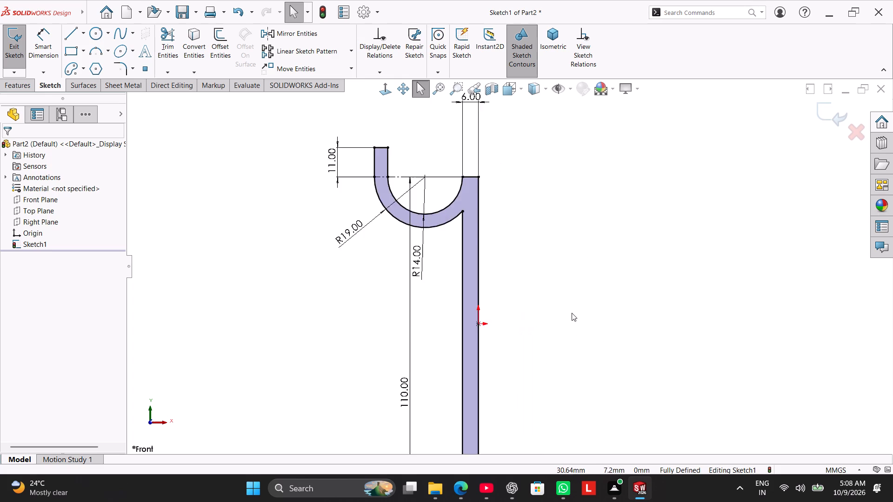
{"action": "scroll", "coordinate": [568, 316], "scroll_direction": "up", "scroll_amount": 3}
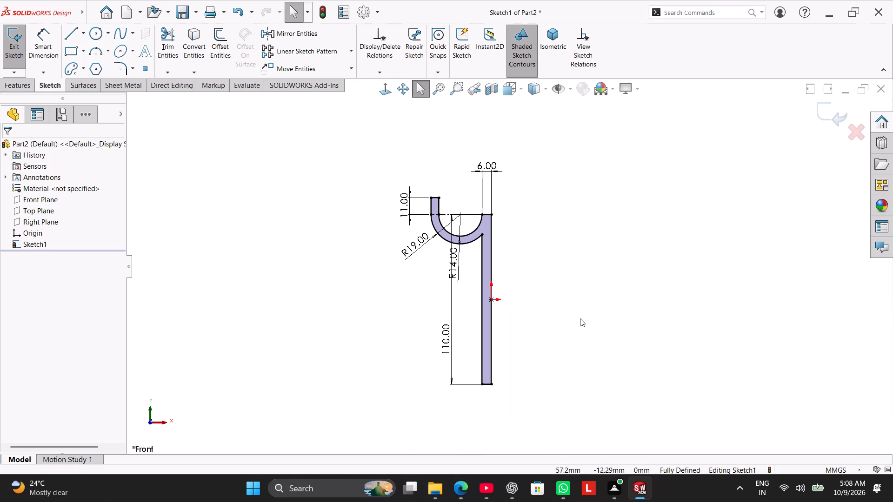
{"action": "left_click", "coordinate": [69, 26]}
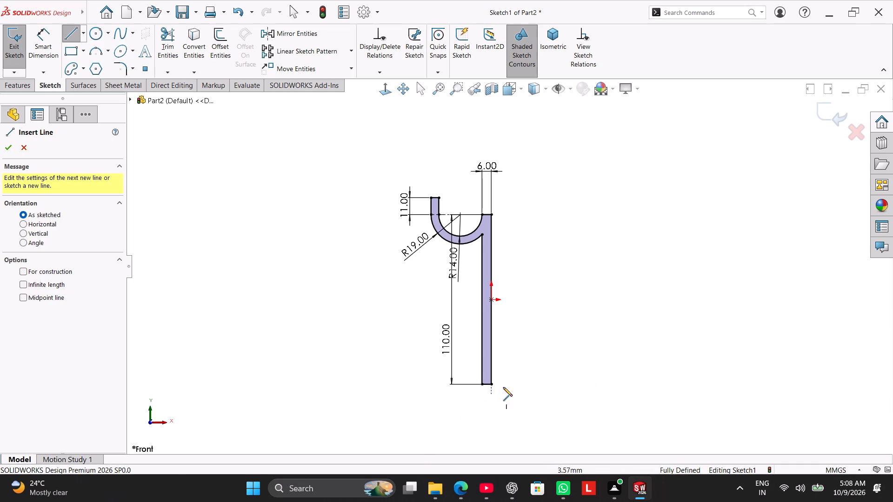
{"action": "left_click", "coordinate": [492, 385]}
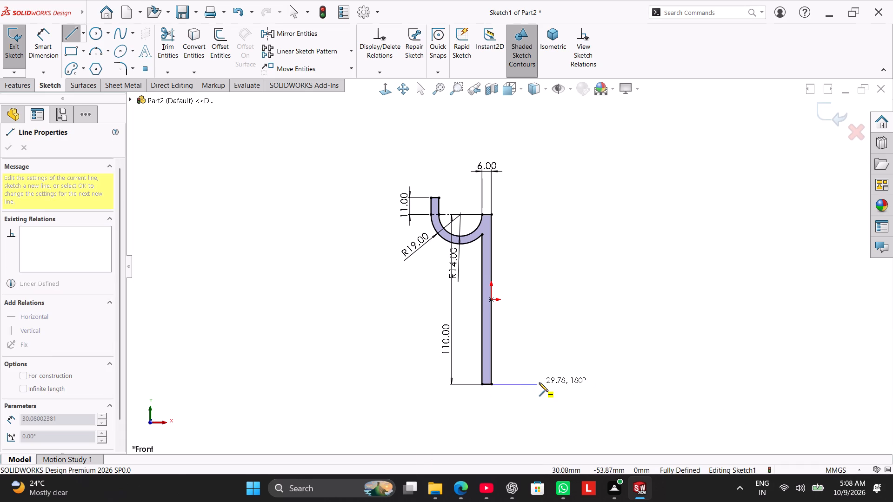
{"action": "left_click", "coordinate": [567, 385]}
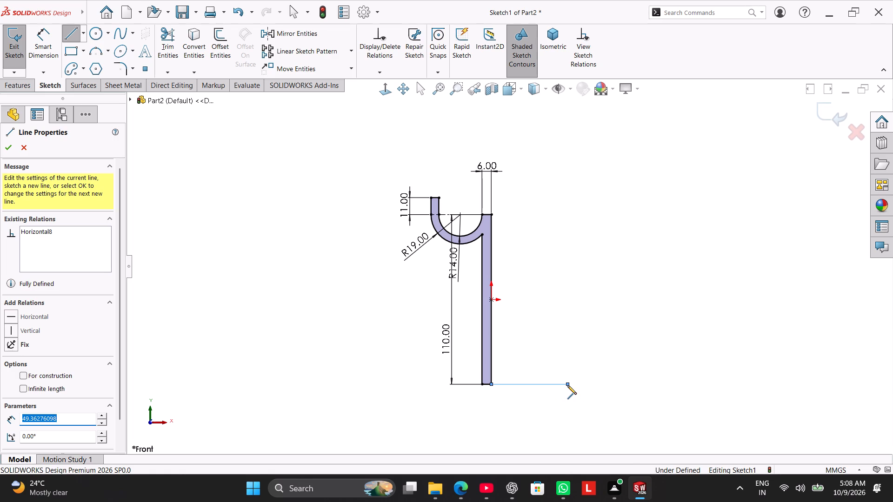
{"action": "right_click", "coordinate": [576, 358]}
{"action": "left_click", "coordinate": [588, 363]}
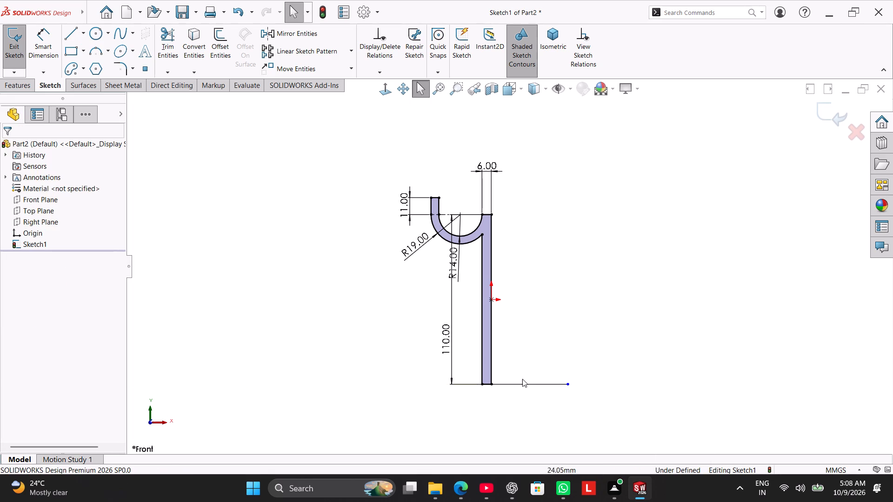
Sketch three separate circles to the right of the upright, with radii of about 15, 11 and 13 mm from lowest to highest.
{"action": "left_click_drag", "start_coordinate": [97, 34], "coordinate": [107, 43]}
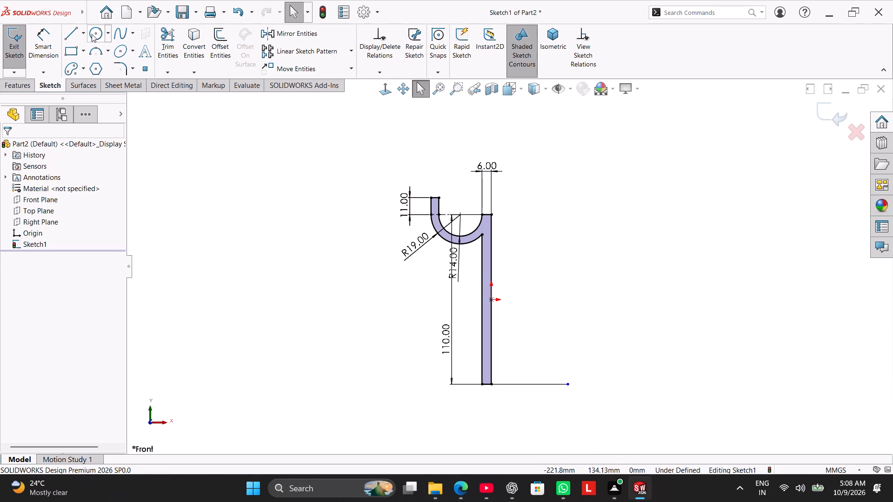
{"action": "left_click_drag", "start_coordinate": [92, 34], "coordinate": [98, 40]}
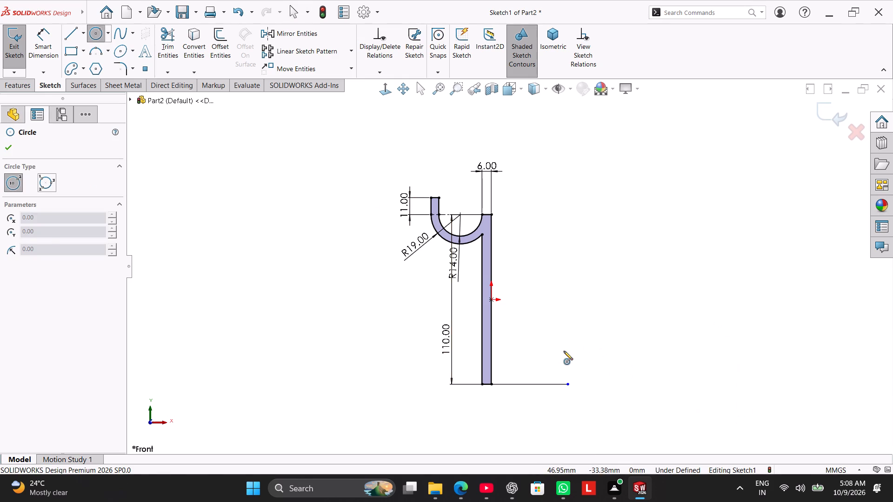
{"action": "left_click", "coordinate": [563, 351]}
{"action": "left_click", "coordinate": [585, 361]}
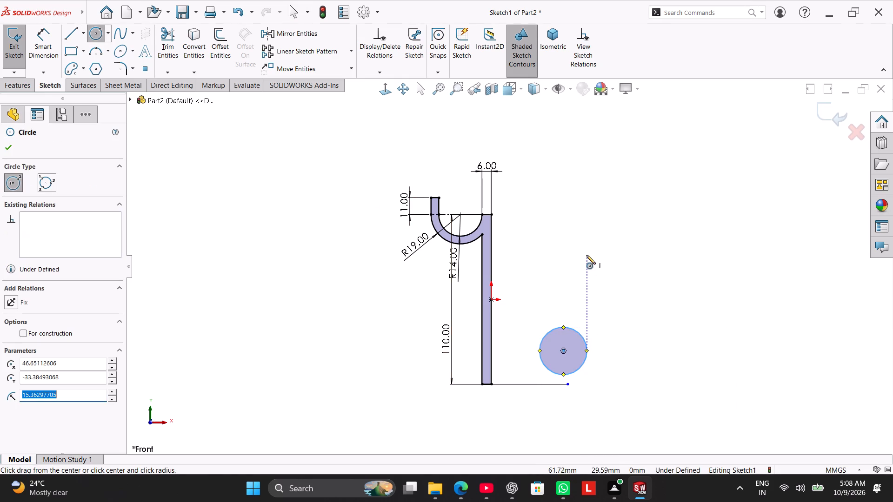
{"action": "left_click", "coordinate": [587, 272]}
{"action": "left_click", "coordinate": [595, 288]}
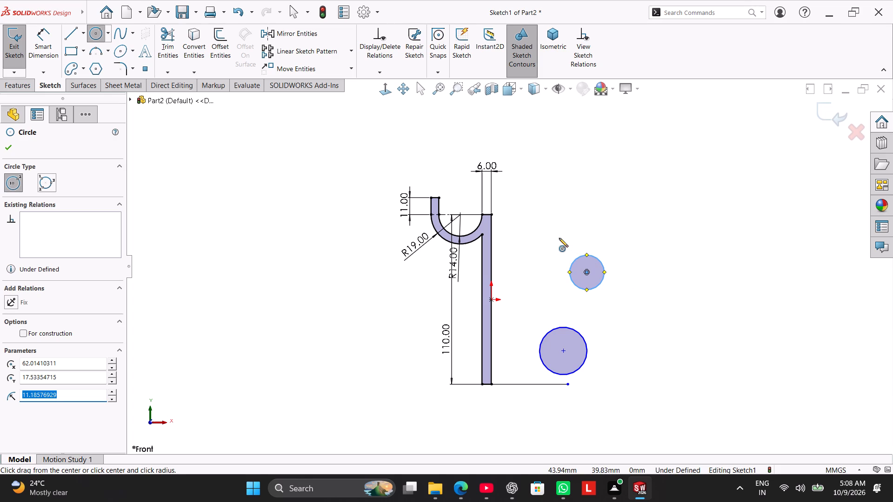
{"action": "left_click", "coordinate": [571, 217]}
{"action": "left_click", "coordinate": [581, 231]}
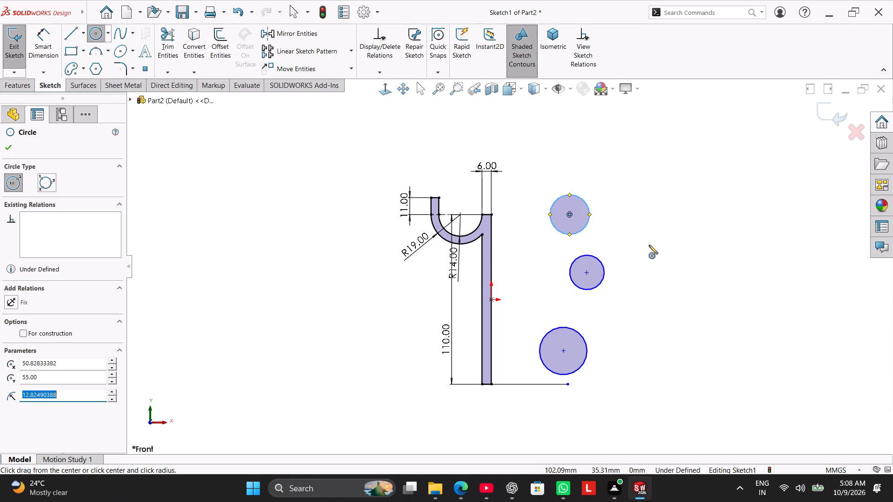
{"action": "right_click", "coordinate": [651, 232]}
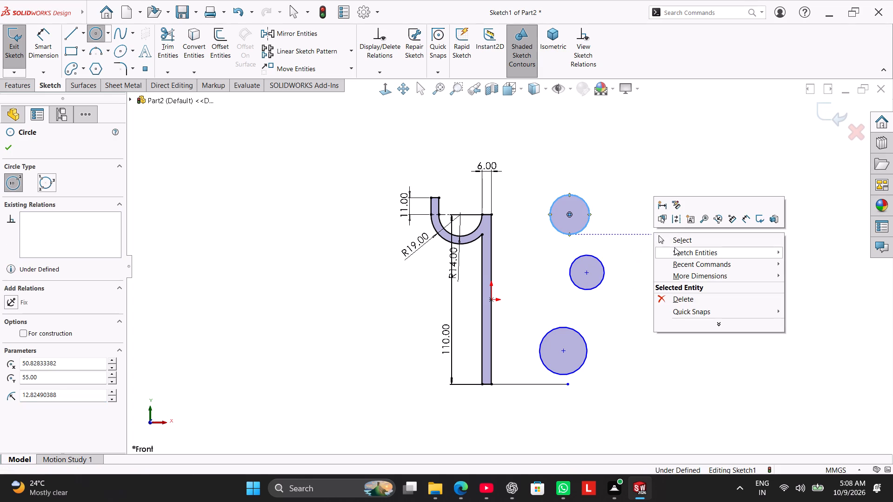
{"action": "left_click", "coordinate": [674, 238]}
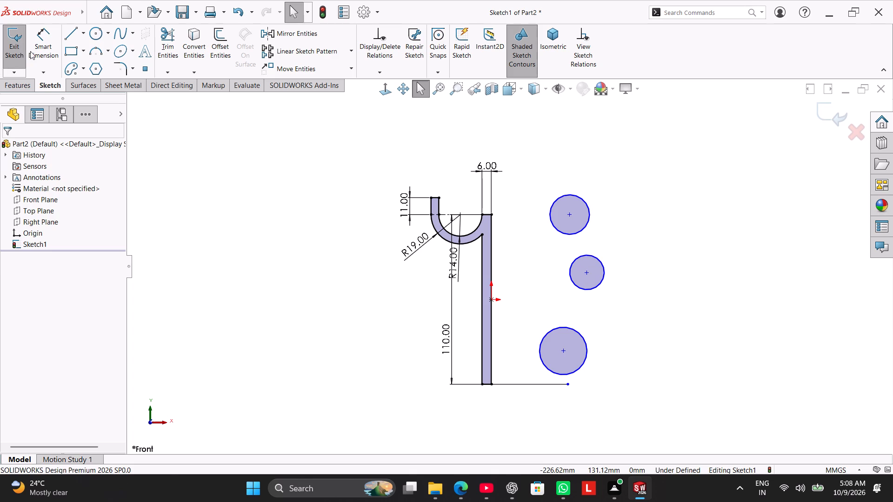
Dimension the lowest circle's centre 17 mm horizontally from the upright's right edge.
{"action": "left_click", "coordinate": [40, 46]}
{"action": "left_click", "coordinate": [561, 349]}
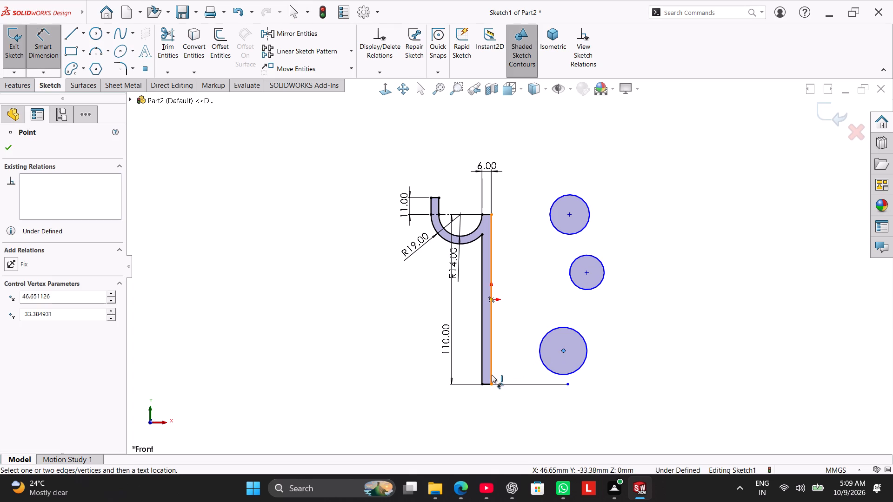
{"action": "left_click", "coordinate": [492, 375]}
{"action": "left_click", "coordinate": [533, 416]}
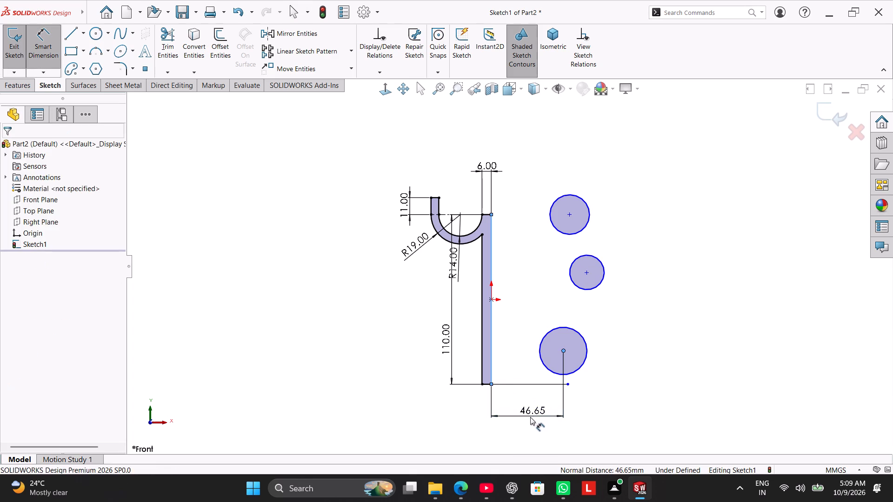
{"action": "type", "text": "17"}
{"action": "key", "text": "Return"}
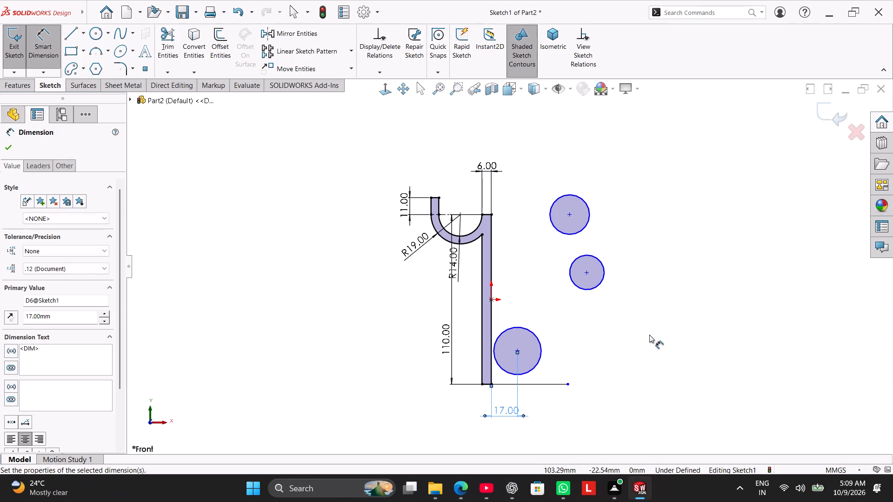
{"action": "left_click", "coordinate": [615, 351]}
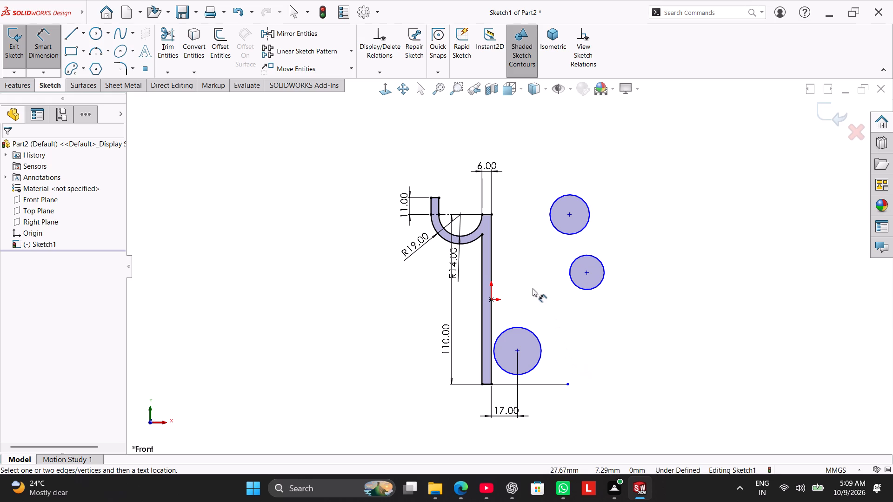
Dimension the highest circle's centre 28 mm horizontally from the upright's right edge.
{"action": "left_click", "coordinate": [570, 216]}
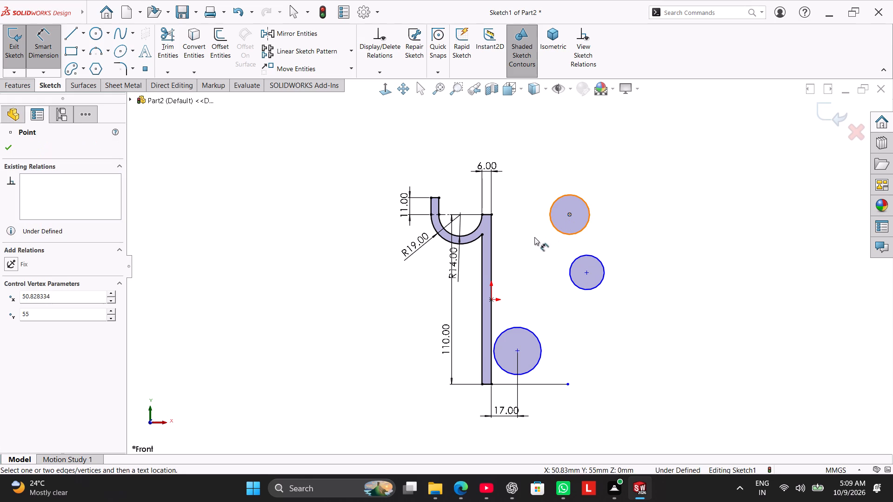
{"action": "left_click", "coordinate": [493, 218]}
{"action": "left_click", "coordinate": [527, 165]}
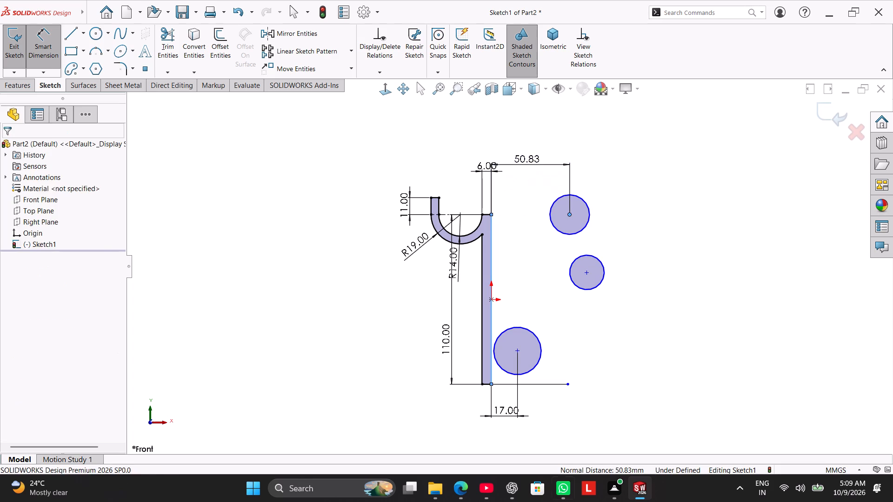
{"action": "type", "text": "28"}
{"action": "key", "text": "Return"}
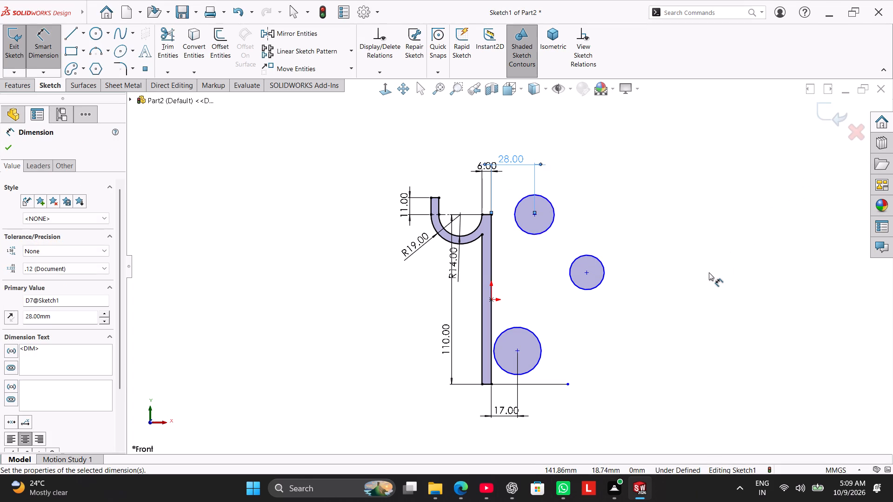
{"action": "right_click", "coordinate": [614, 239]}
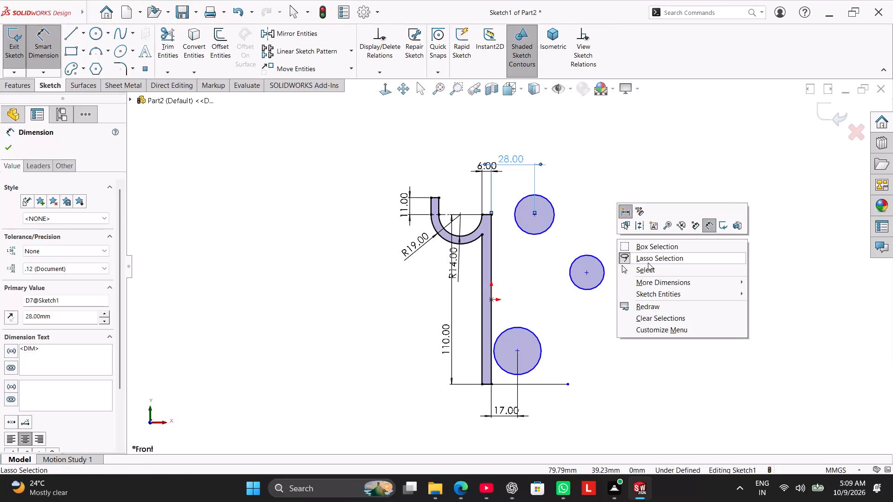
{"action": "left_click", "coordinate": [651, 267]}
Dimension the lowest circle to a diameter of 12 mm.
{"action": "middle_click_drag", "start_coordinate": [638, 264], "coordinate": [626, 312]}
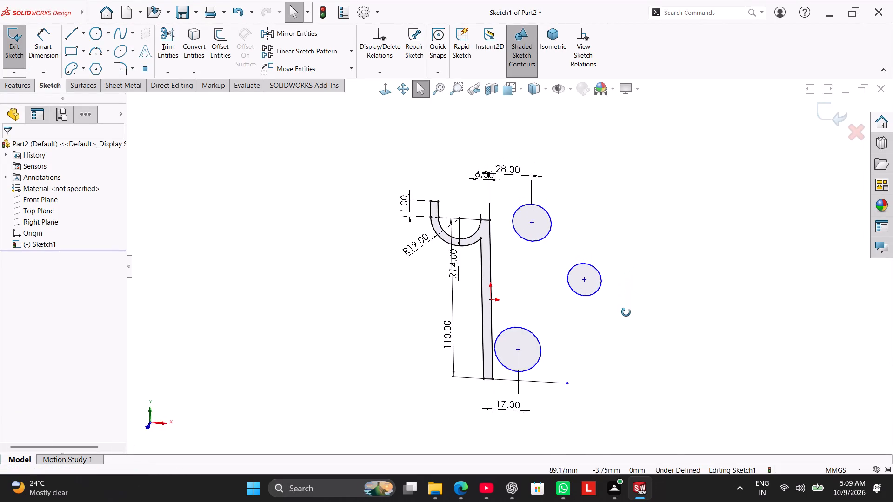
{"action": "middle_click_drag", "start_coordinate": [626, 312], "coordinate": [648, 252]}
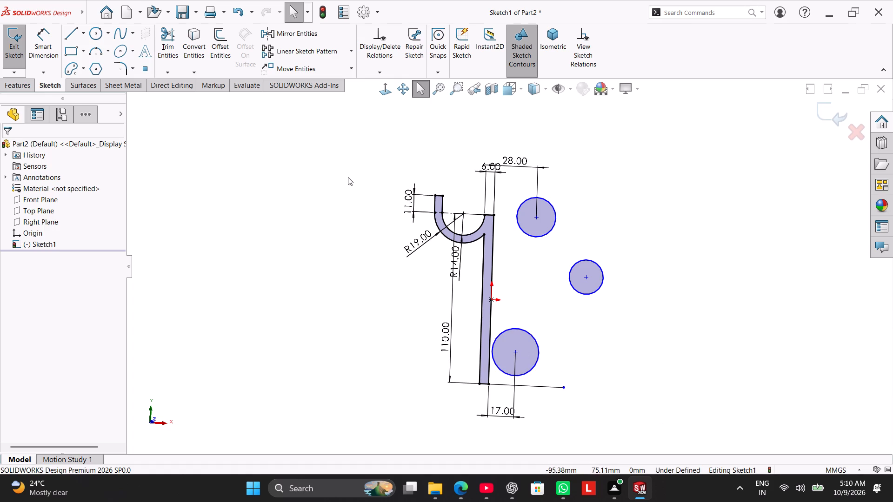
{"action": "left_click", "coordinate": [42, 37]}
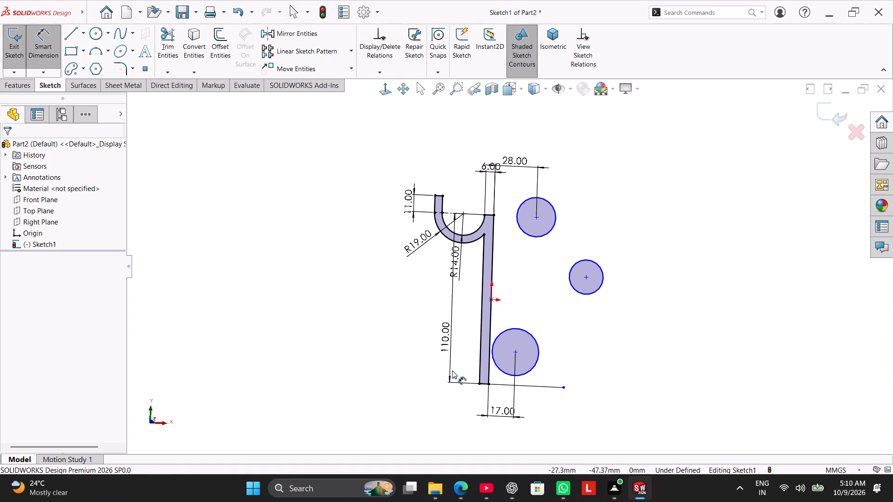
{"action": "left_click", "coordinate": [529, 370]}
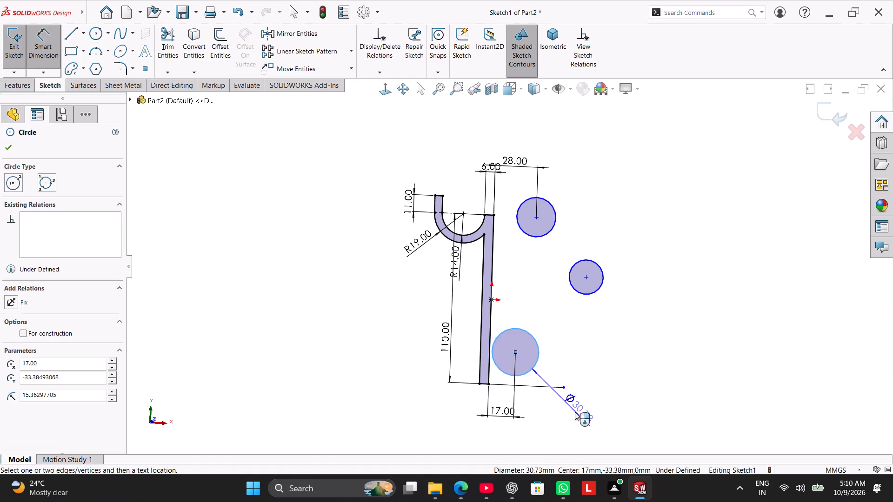
{"action": "left_click", "coordinate": [567, 410]}
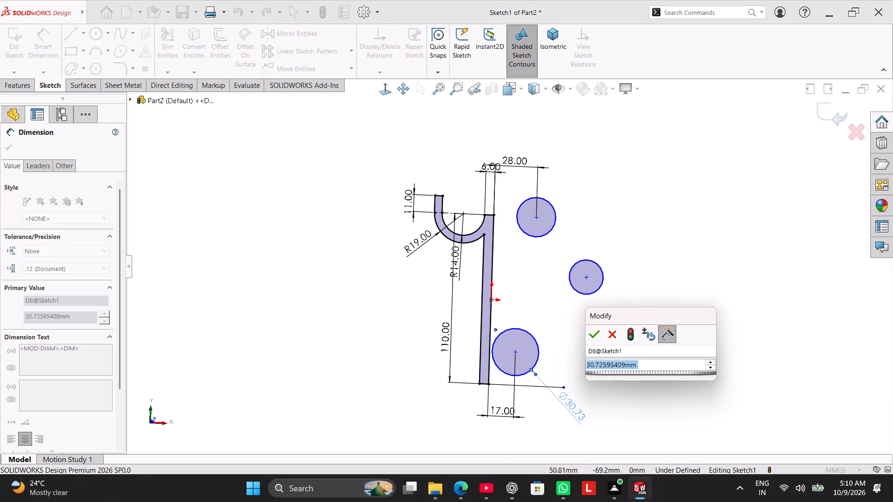
{"action": "type", "text": "12"}
{"action": "key", "text": "Return"}
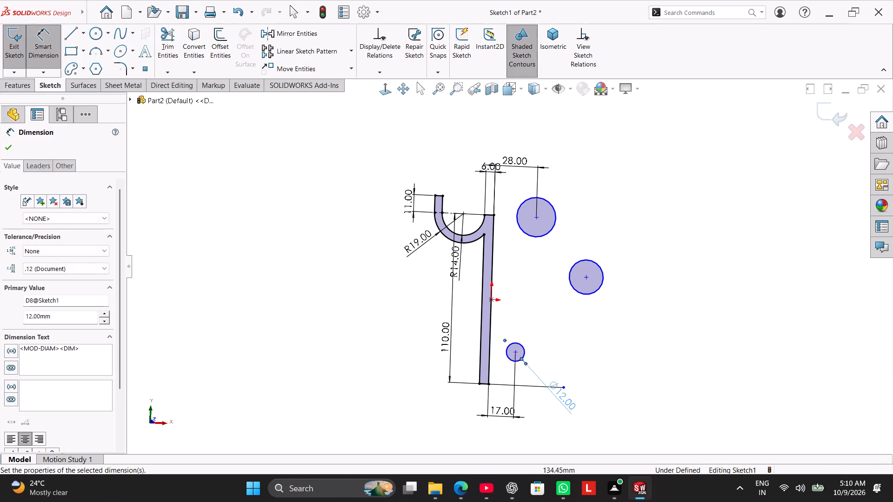
{"action": "right_click", "coordinate": [671, 219]}
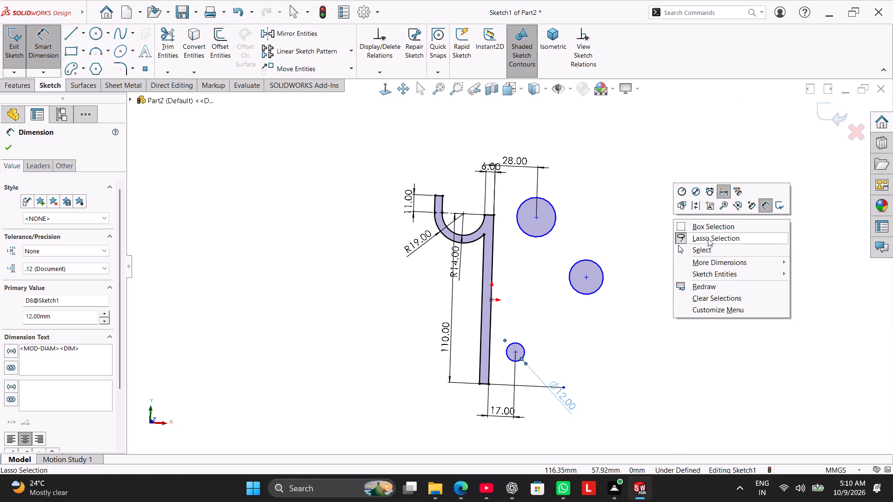
{"action": "left_click", "coordinate": [711, 247]}
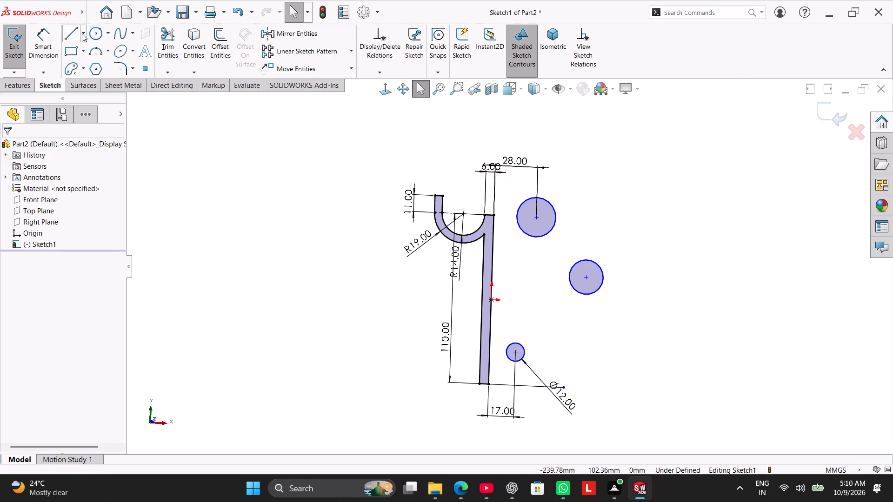
Sketch a larger circle of about 15 mm radius concentric with the lowest circle.
{"action": "left_click", "coordinate": [93, 32]}
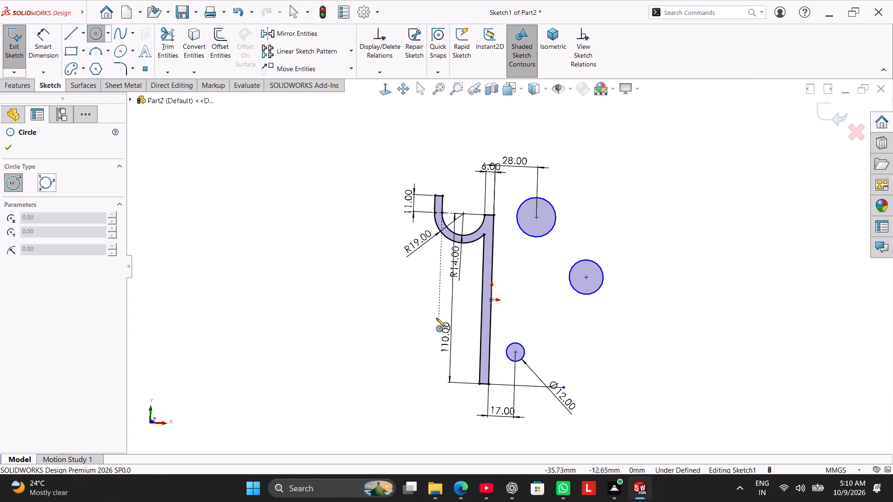
{"action": "scroll", "coordinate": [507, 366], "scroll_direction": "down", "scroll_amount": 3}
{"action": "left_click", "coordinate": [520, 324]}
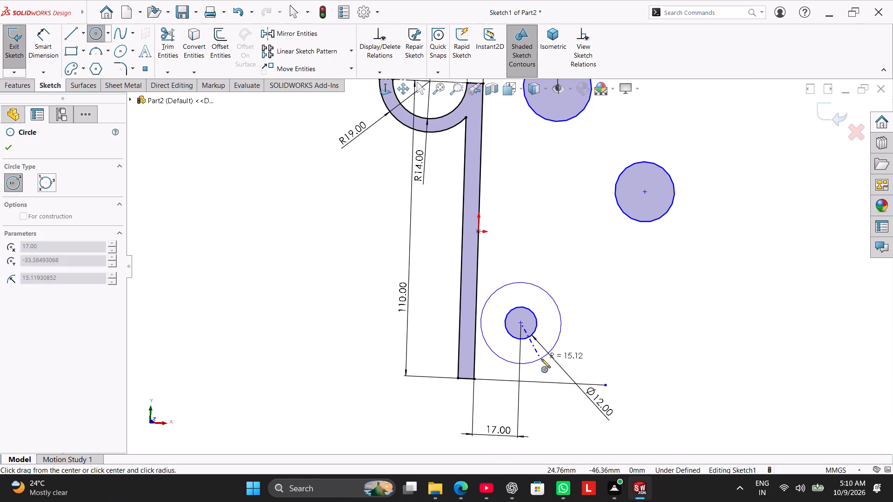
{"action": "left_click", "coordinate": [541, 359]}
{"action": "right_click", "coordinate": [572, 269]}
{"action": "left_click", "coordinate": [585, 271]}
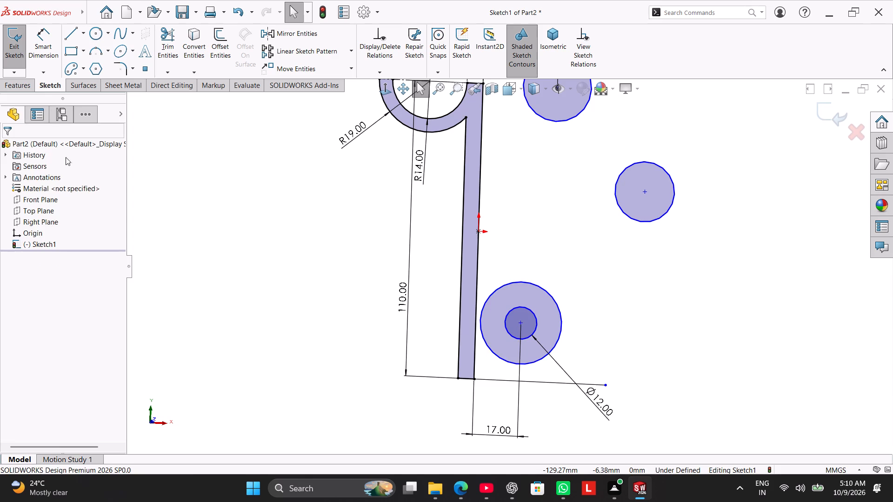
Dimension the outer concentric circle to 24 mm diameter and move the inner circle's diameter label clear of it.
{"action": "left_click", "coordinate": [53, 40]}
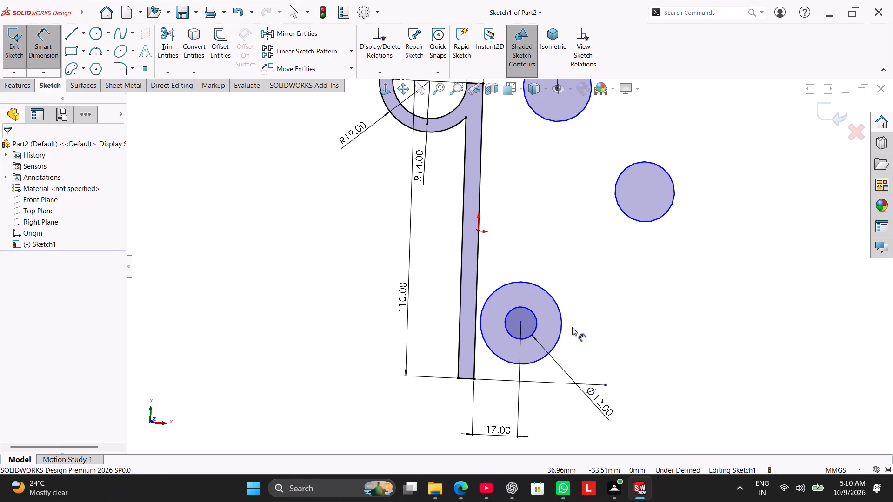
{"action": "left_click", "coordinate": [557, 340]}
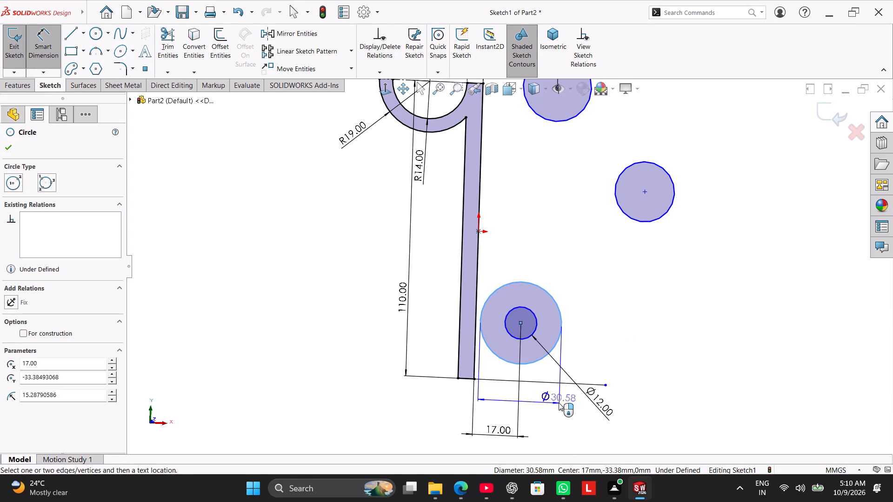
{"action": "left_click", "coordinate": [571, 409]}
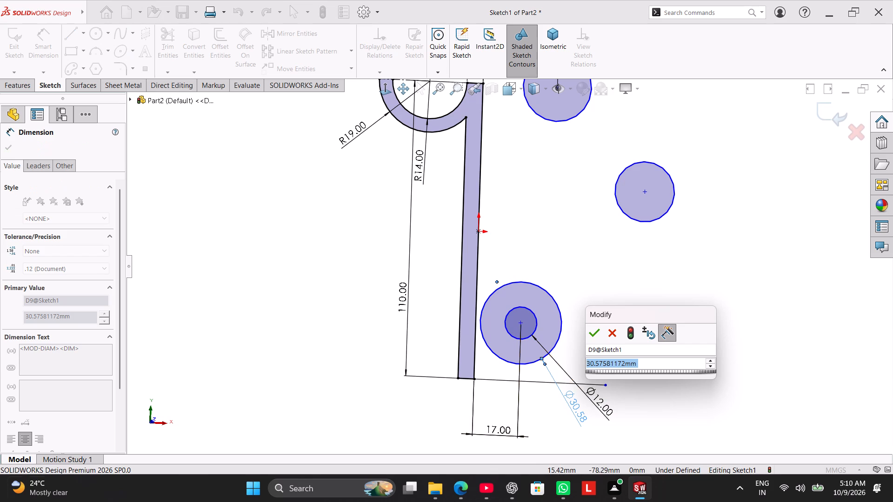
{"action": "type", "text": "24"}
{"action": "key", "text": "Return"}
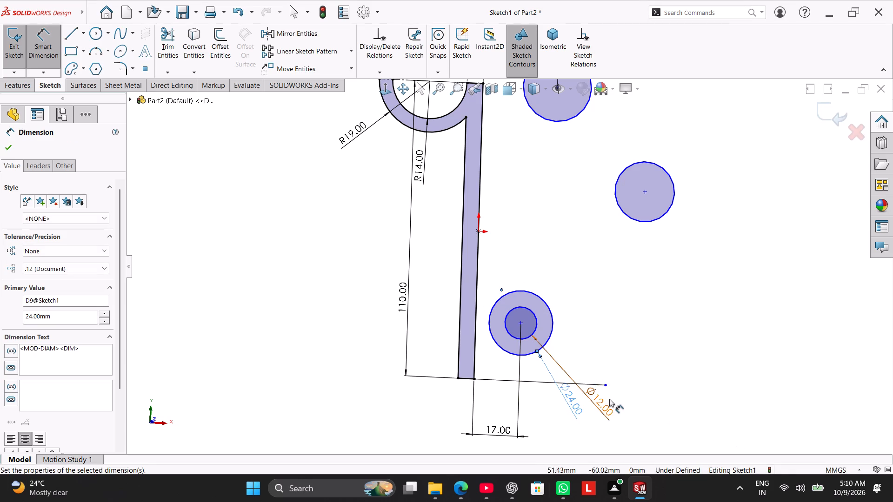
{"action": "left_click_drag", "start_coordinate": [599, 396], "coordinate": [622, 352]}
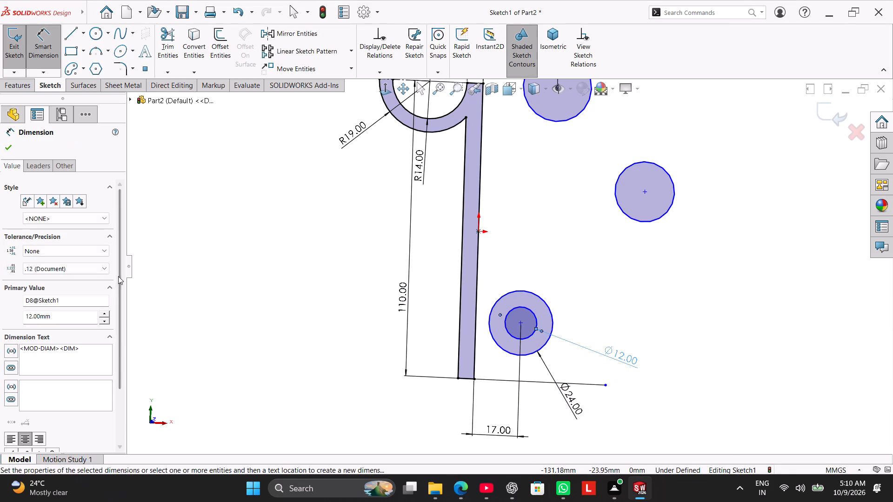
Change the outer concentric circle's diameter dimension to display as a radius.
{"action": "left_click", "coordinate": [572, 403]}
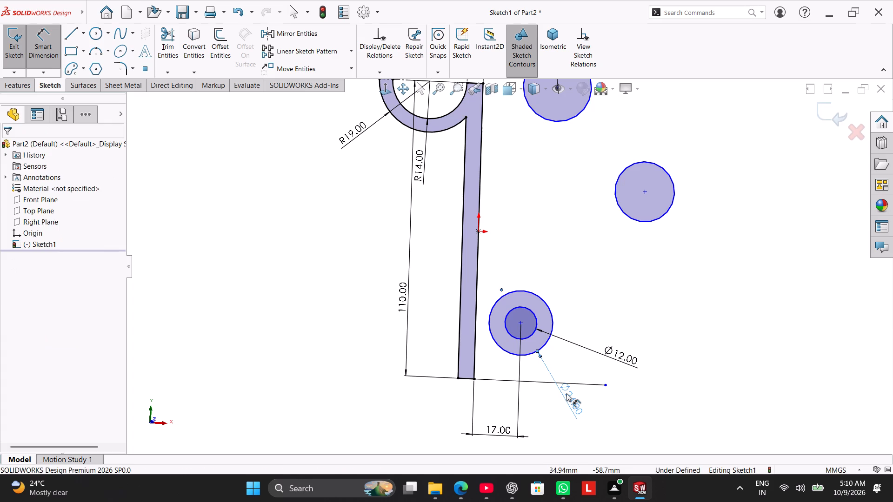
{"action": "left_click", "coordinate": [36, 165]}
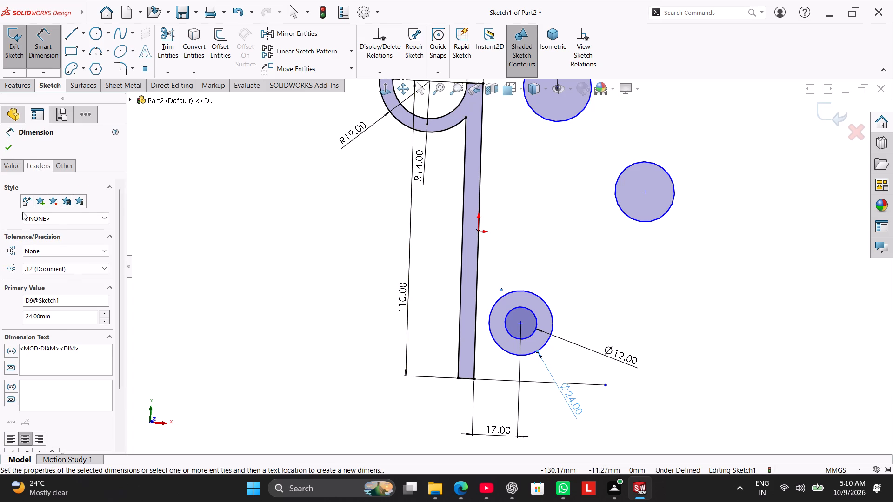
{"action": "left_click", "coordinate": [27, 231]}
{"action": "left_click", "coordinate": [7, 153]}
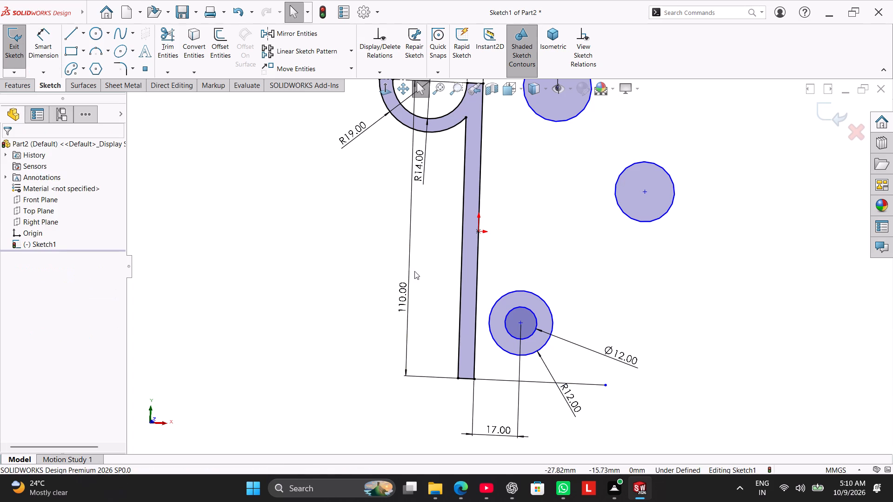
{"action": "left_click", "coordinate": [599, 304]}
Dimension the vertical distance between the lowest and middle circle centres to 40 mm.
{"action": "left_click", "coordinate": [50, 48]}
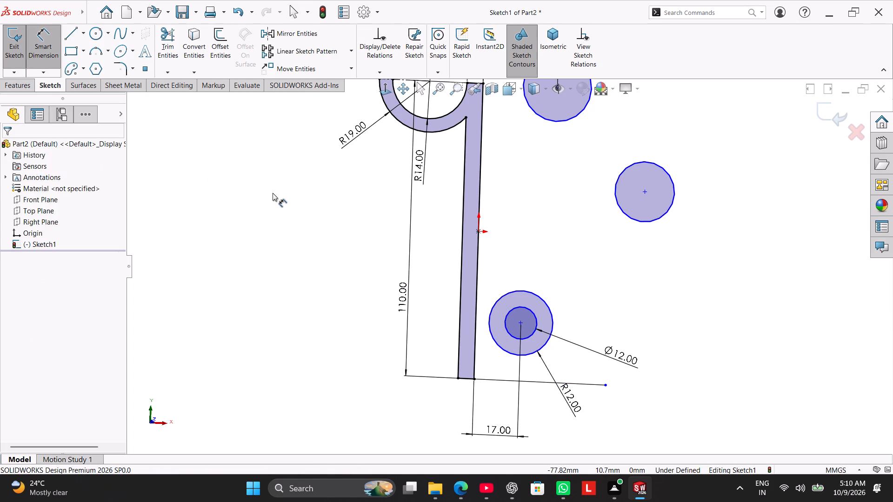
{"action": "left_click", "coordinate": [521, 321]}
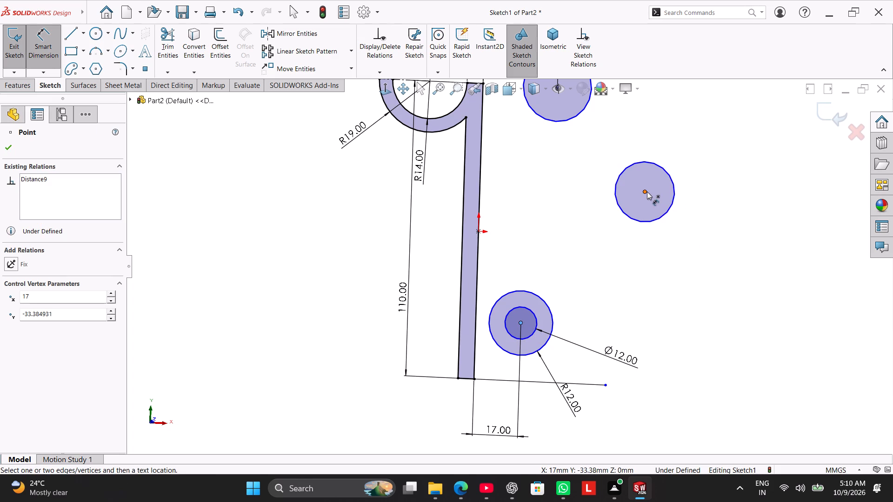
{"action": "left_click", "coordinate": [647, 192]}
{"action": "left_click", "coordinate": [674, 264]}
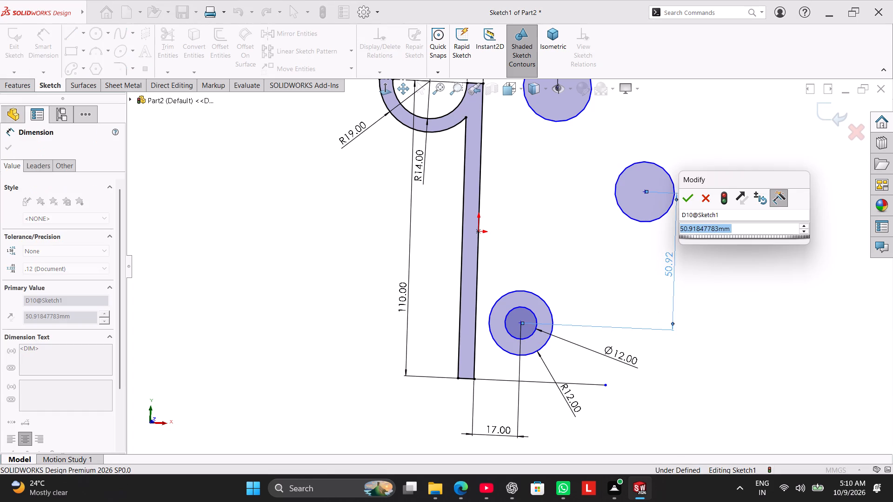
{"action": "key", "text": "4"}
{"action": "key", "text": "0"}
{"action": "key", "text": "Return"}
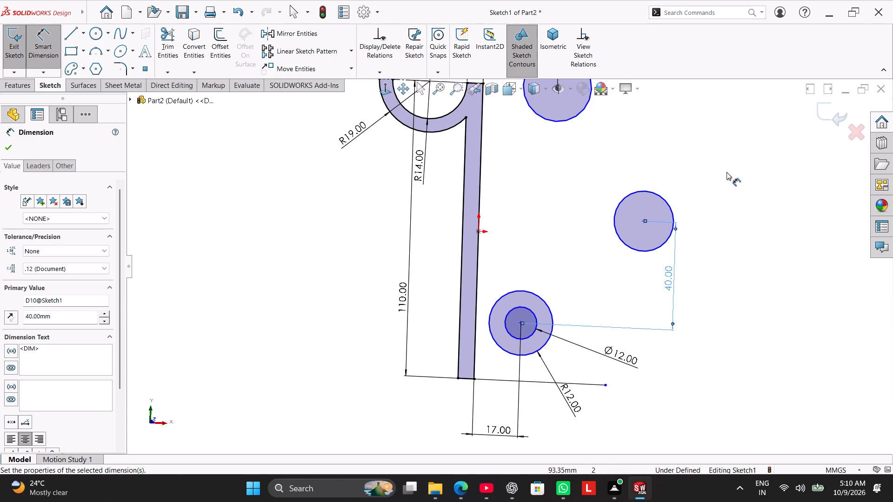
Dimension the vertical distance between the middle and highest circle centres to 40 mm.
{"action": "scroll", "coordinate": [707, 152], "scroll_direction": "up", "scroll_amount": 2}
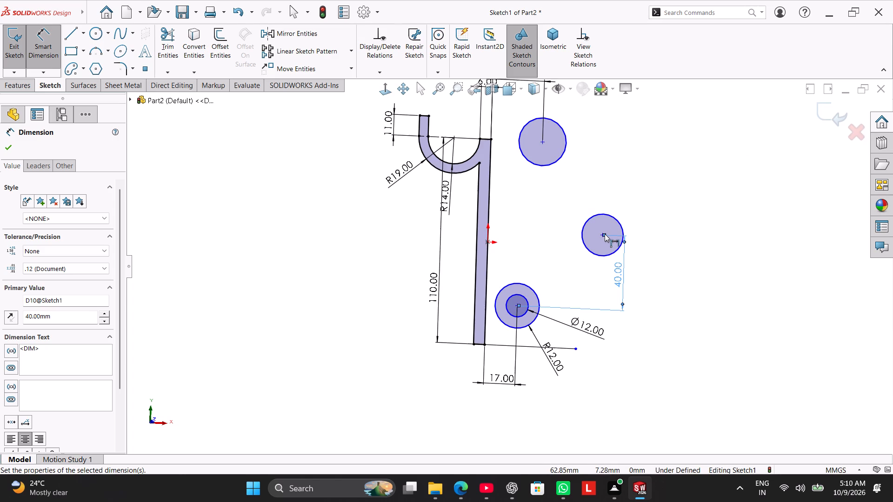
{"action": "left_click", "coordinate": [602, 234]}
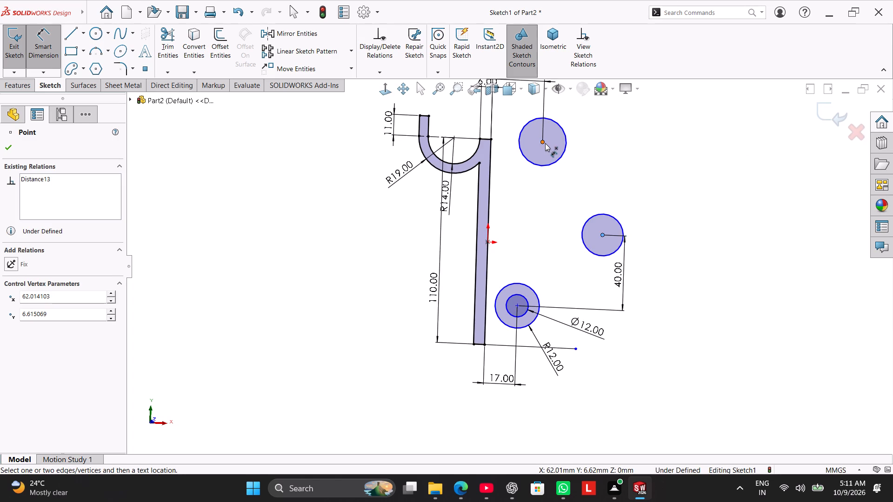
{"action": "left_click", "coordinate": [545, 142]}
{"action": "left_click", "coordinate": [643, 190]}
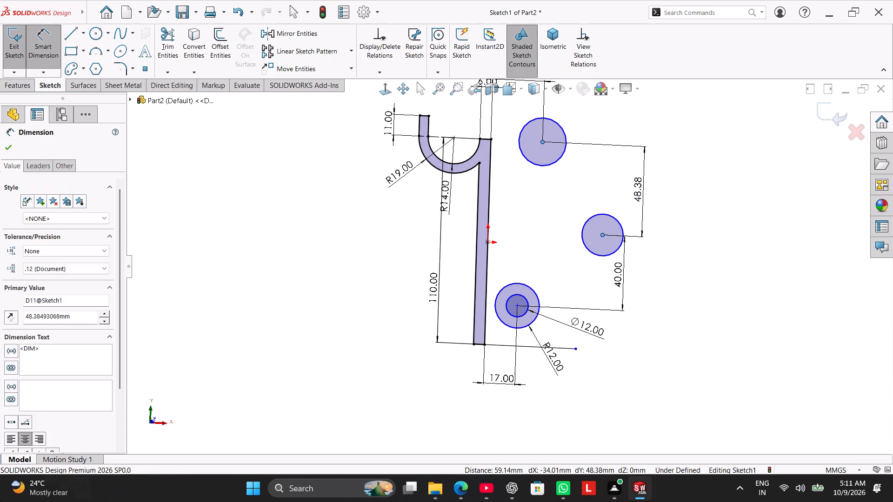
{"action": "key", "text": "4"}
{"action": "key", "text": "0"}
{"action": "key", "text": "Return"}
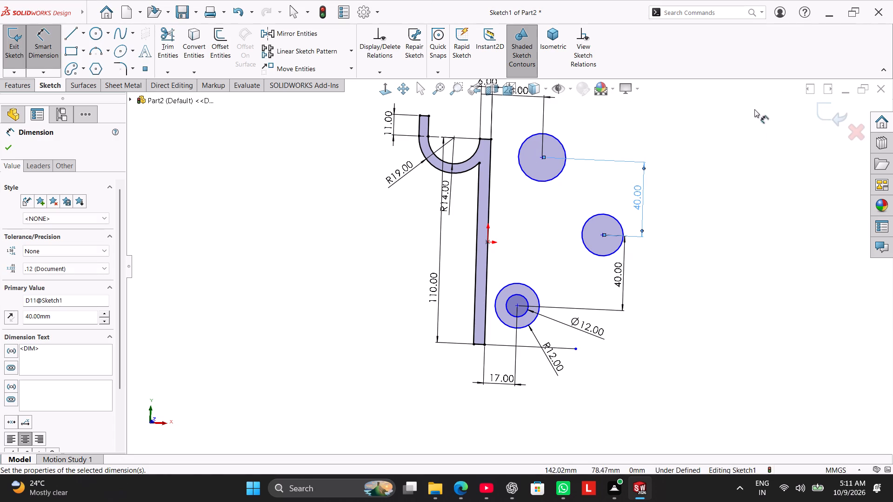
Reposition the two 40 mm vertical dimensions so they nearly line up beside the circles.
{"action": "left_click_drag", "start_coordinate": [643, 197], "coordinate": [635, 192]}
{"action": "left_click_drag", "start_coordinate": [617, 271], "coordinate": [625, 267]}
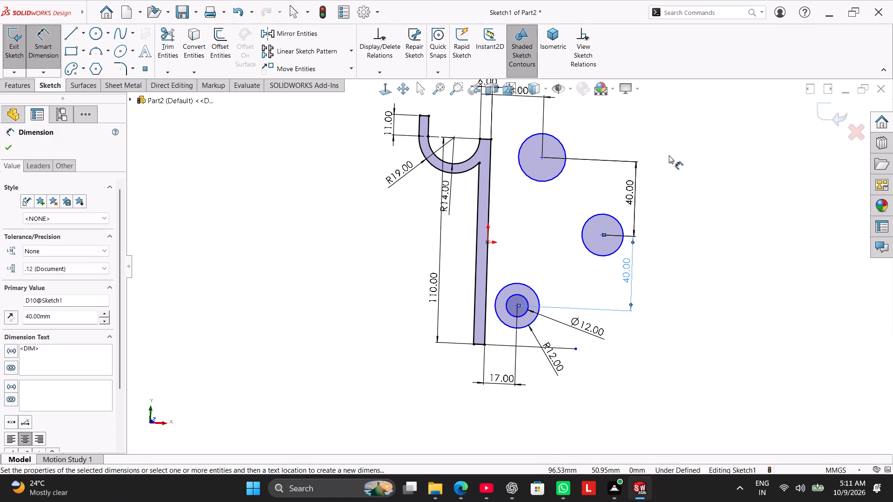
{"action": "scroll", "coordinate": [589, 139], "scroll_direction": "up", "scroll_amount": 2}
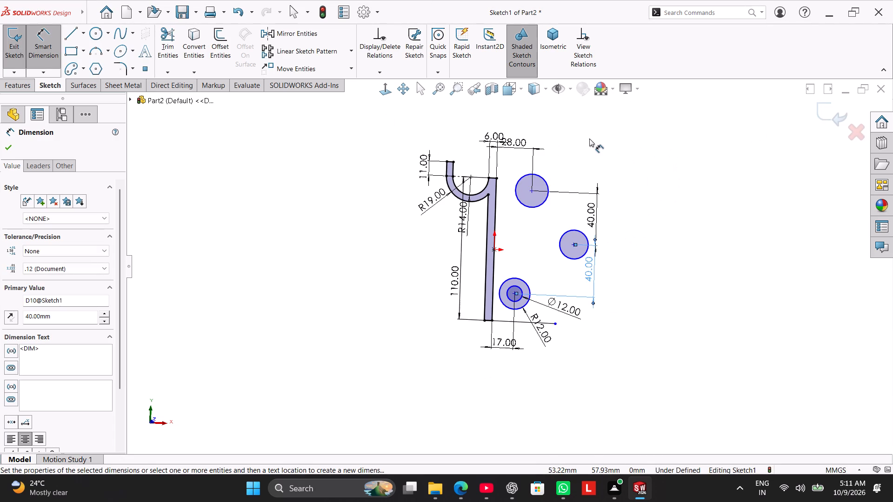
{"action": "scroll", "coordinate": [589, 139], "scroll_direction": "down", "scroll_amount": 1}
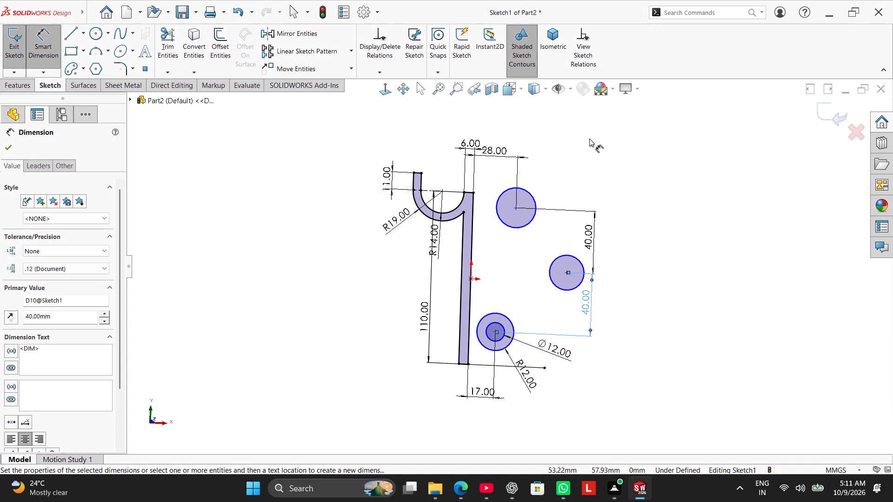
Add a Horizontal relation between the middle circle's centre and the upright's point at the origin.
{"action": "scroll", "coordinate": [603, 226], "scroll_direction": "up", "scroll_amount": 1}
{"action": "scroll", "coordinate": [603, 226], "scroll_direction": "down", "scroll_amount": 1}
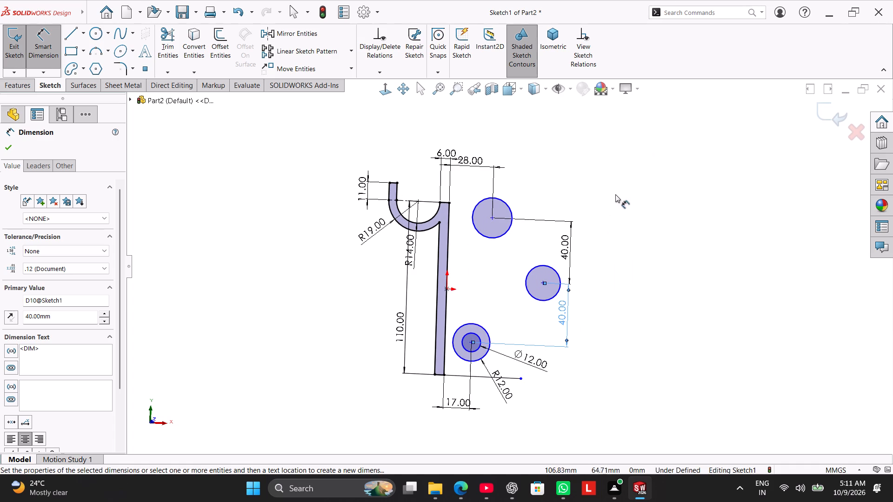
{"action": "right_click", "coordinate": [615, 194]}
{"action": "left_click", "coordinate": [636, 221]}
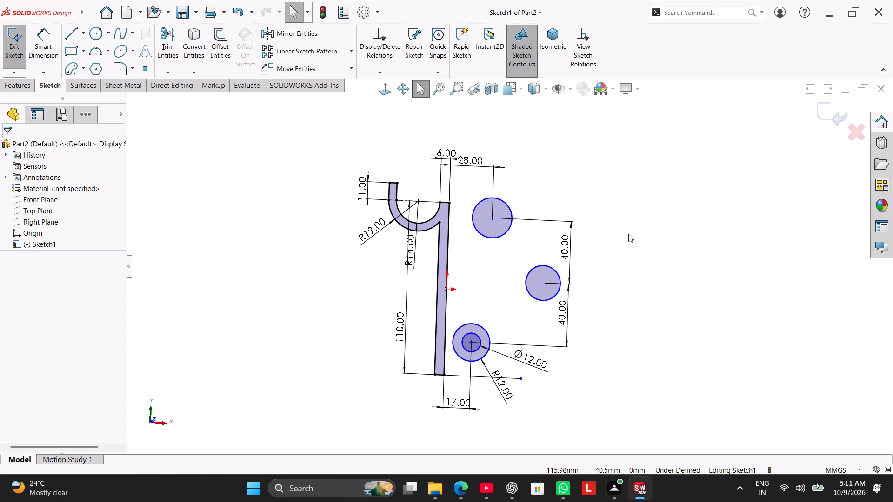
{"action": "left_click", "coordinate": [544, 281], "text": "ctrl"}
{"action": "left_click", "coordinate": [448, 289], "text": "ctrl"}
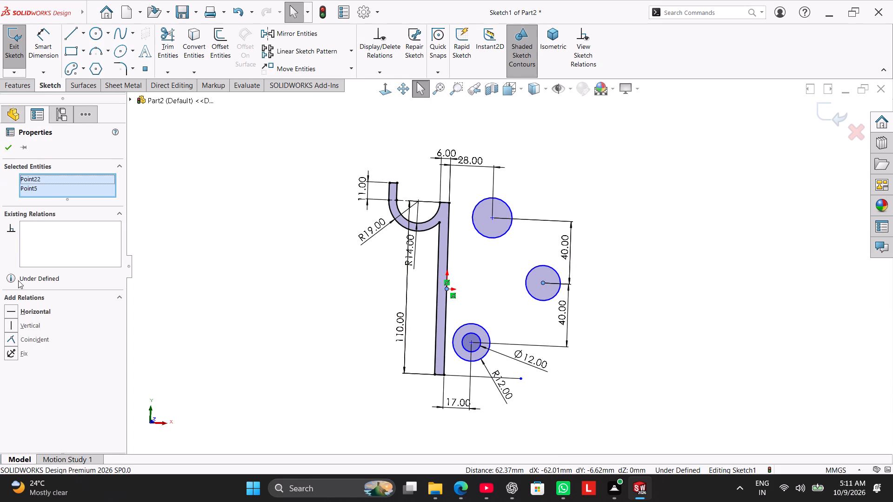
{"action": "left_click", "coordinate": [31, 315]}
{"action": "left_click", "coordinate": [620, 192]}
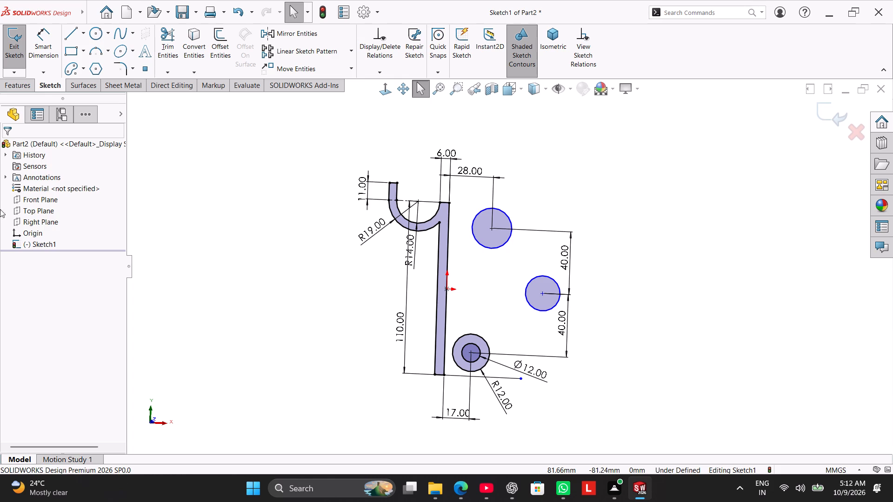
Sketch larger concentric circles around the middle and highest circles, with radii of about 20 mm and 21 mm.
{"action": "left_click", "coordinate": [98, 31]}
{"action": "left_click", "coordinate": [543, 292]}
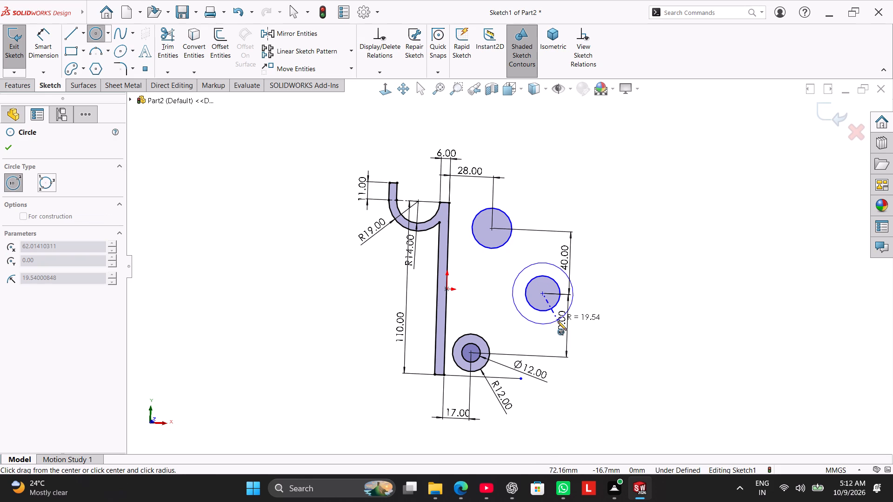
{"action": "left_click", "coordinate": [558, 321]}
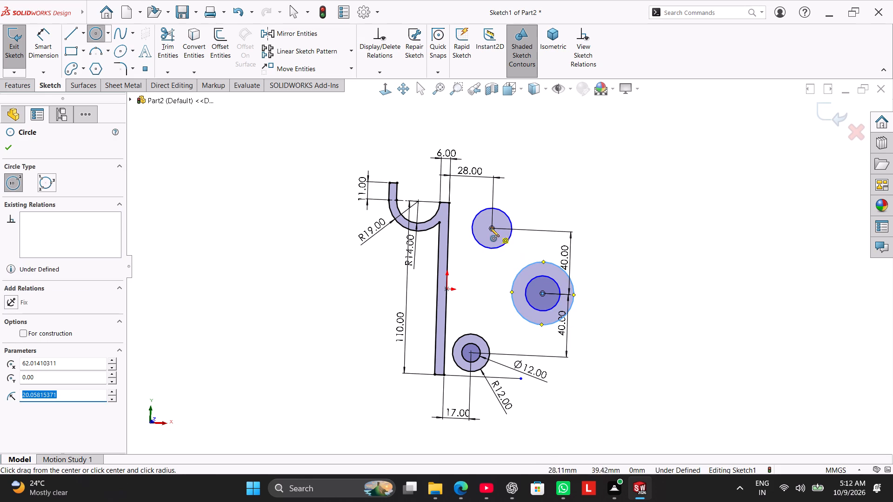
{"action": "left_click", "coordinate": [489, 227]}
{"action": "left_click", "coordinate": [515, 252]}
{"action": "right_click", "coordinate": [570, 192]}
{"action": "left_click", "coordinate": [614, 201]}
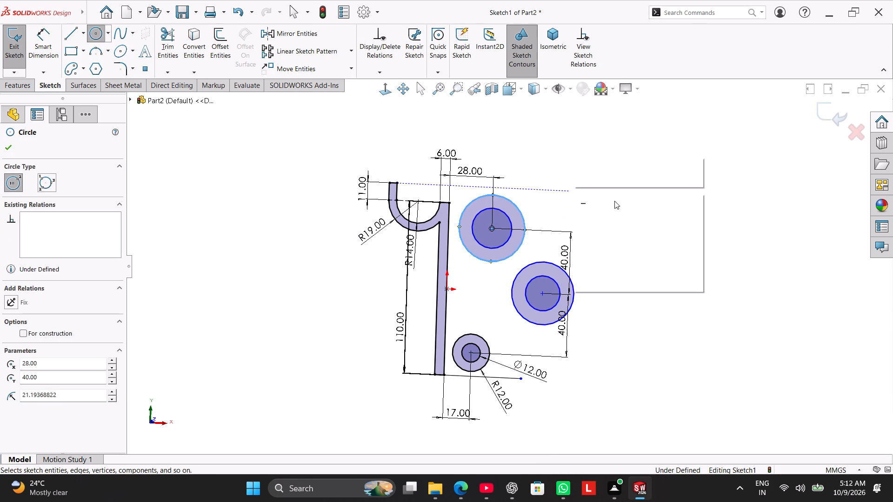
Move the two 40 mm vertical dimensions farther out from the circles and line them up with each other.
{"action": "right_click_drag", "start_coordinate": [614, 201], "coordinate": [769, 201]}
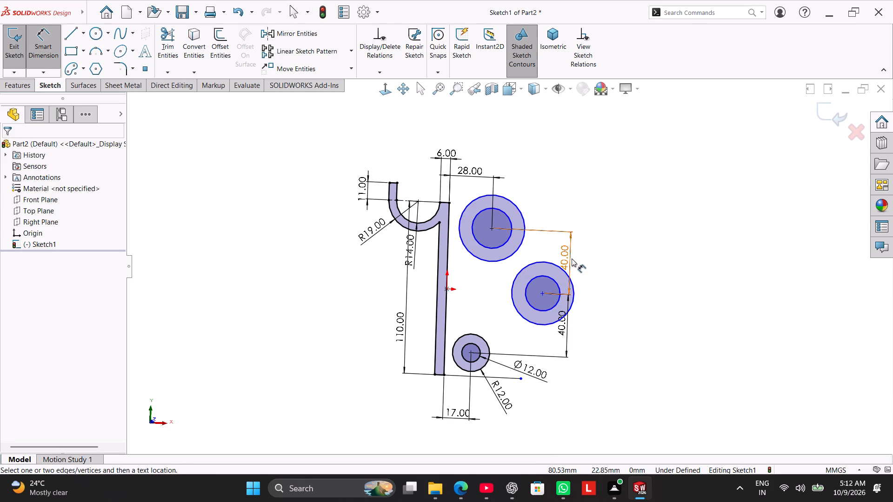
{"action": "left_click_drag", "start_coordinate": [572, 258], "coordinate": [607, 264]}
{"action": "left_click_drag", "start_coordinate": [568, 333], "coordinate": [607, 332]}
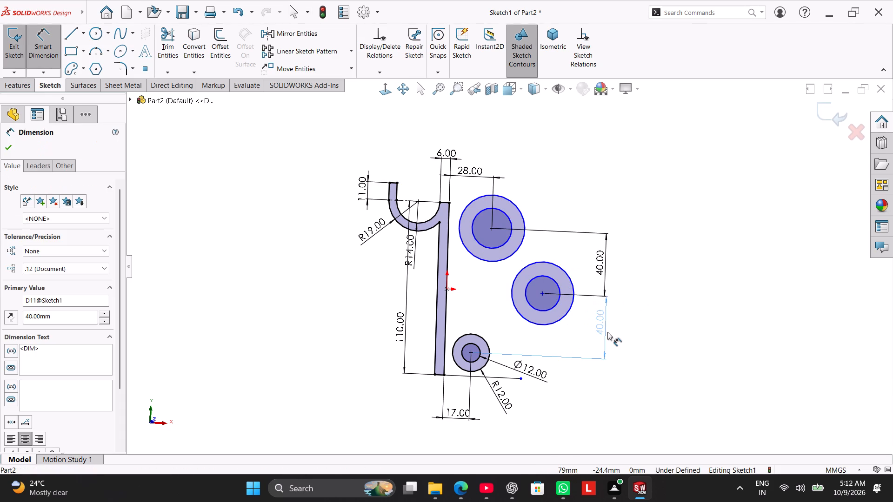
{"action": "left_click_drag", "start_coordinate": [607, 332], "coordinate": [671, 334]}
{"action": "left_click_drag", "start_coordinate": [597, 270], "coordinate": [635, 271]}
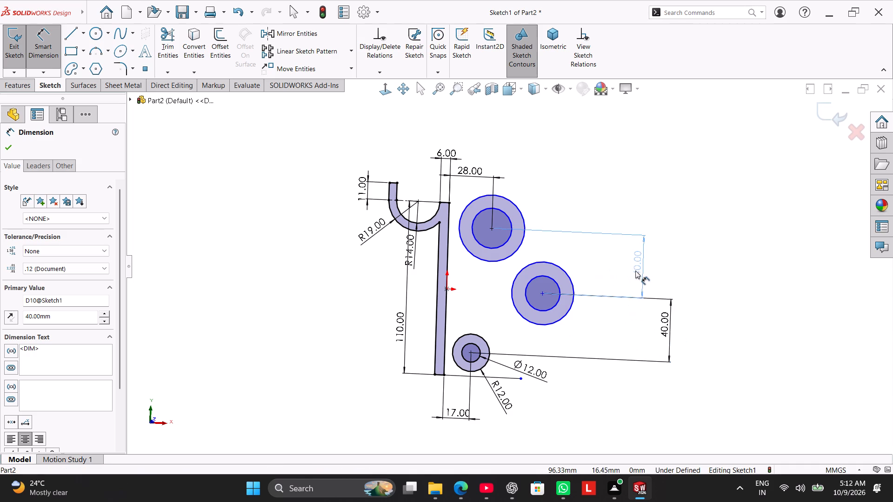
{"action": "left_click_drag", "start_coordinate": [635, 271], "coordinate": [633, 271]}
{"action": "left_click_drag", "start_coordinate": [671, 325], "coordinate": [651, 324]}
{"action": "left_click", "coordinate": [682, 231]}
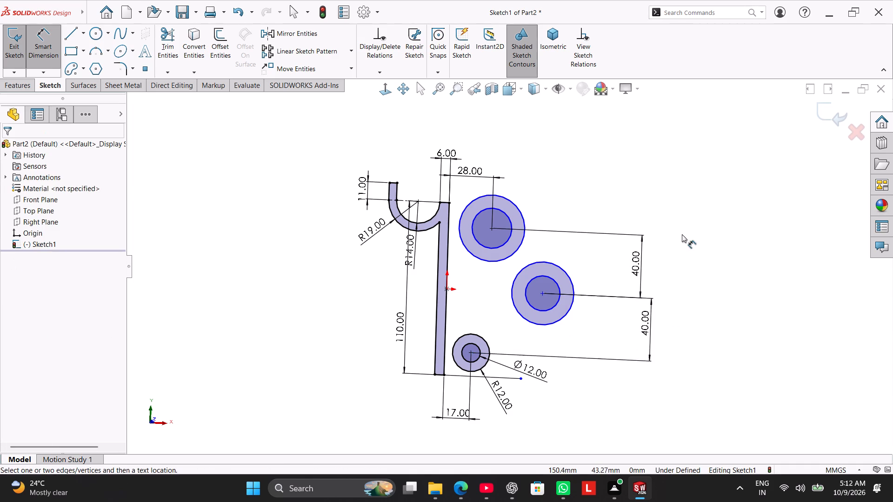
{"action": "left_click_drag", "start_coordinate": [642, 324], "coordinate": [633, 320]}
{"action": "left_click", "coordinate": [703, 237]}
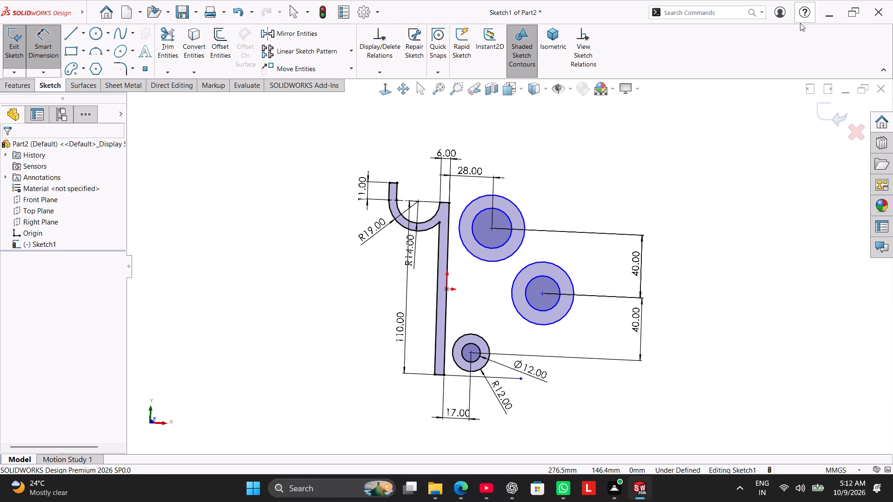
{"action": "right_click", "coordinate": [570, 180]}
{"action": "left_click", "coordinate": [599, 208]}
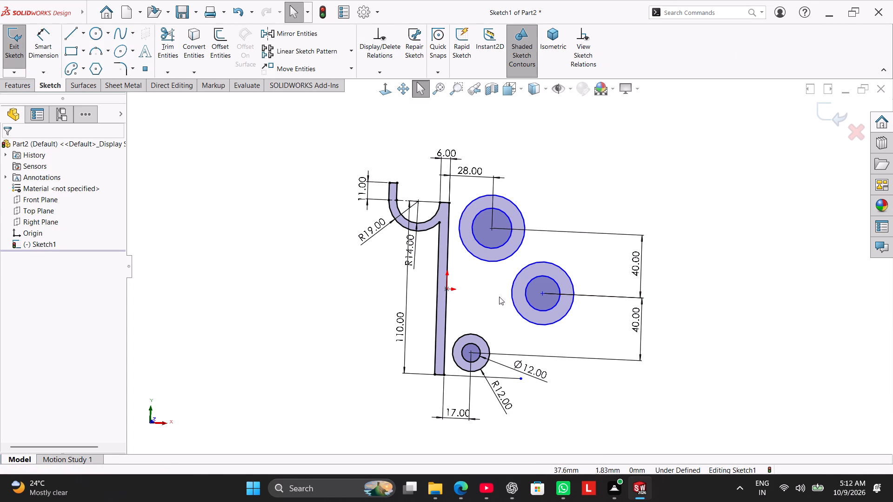
Add a Vertical relation between the centres of the middle and highest circles.
{"action": "left_click", "coordinate": [543, 295], "text": "ctrl"}
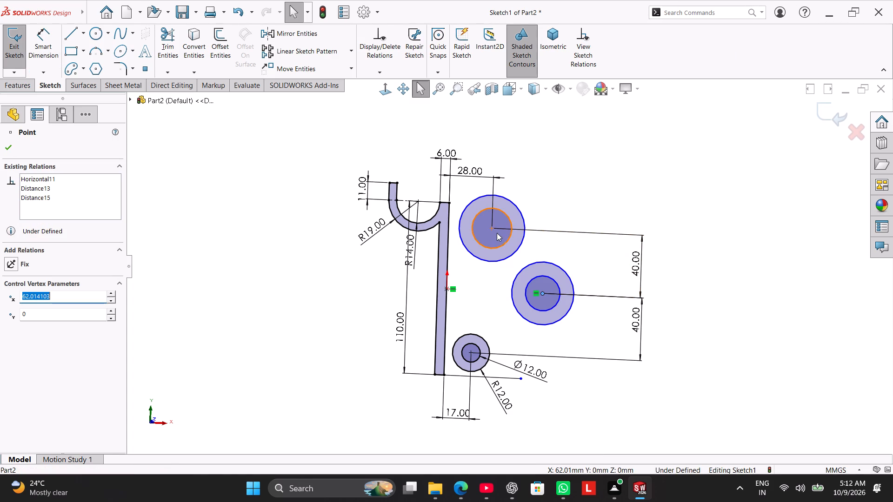
{"action": "left_click", "coordinate": [492, 230], "text": "ctrl"}
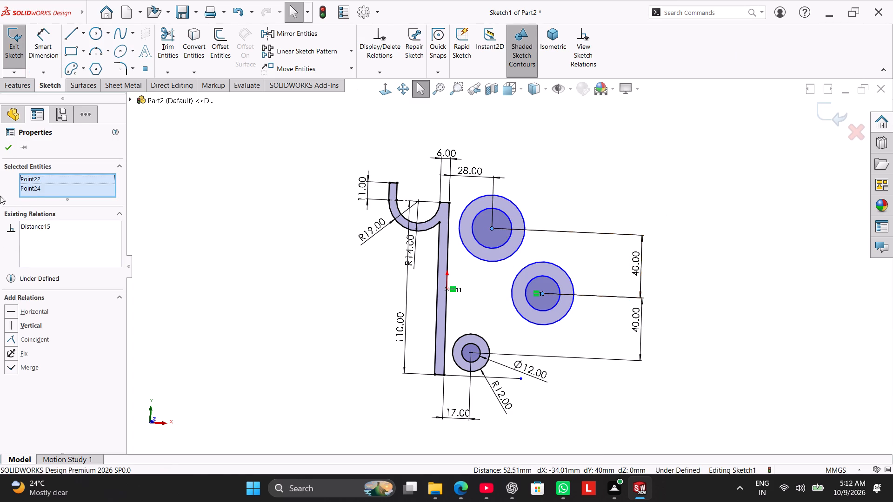
{"action": "left_click", "coordinate": [31, 322]}
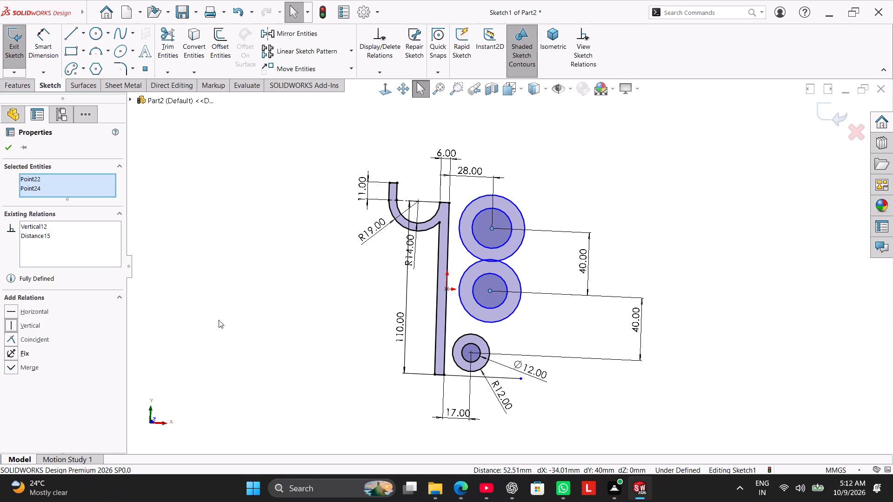
{"action": "left_click", "coordinate": [625, 187]}
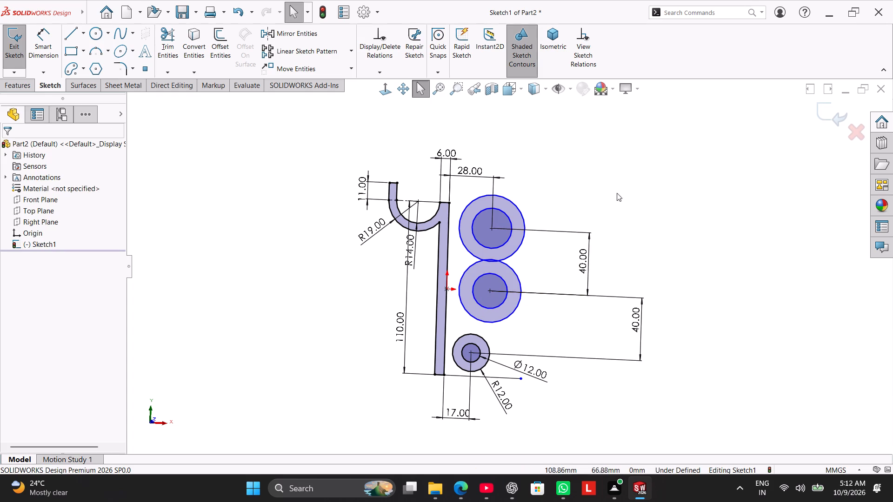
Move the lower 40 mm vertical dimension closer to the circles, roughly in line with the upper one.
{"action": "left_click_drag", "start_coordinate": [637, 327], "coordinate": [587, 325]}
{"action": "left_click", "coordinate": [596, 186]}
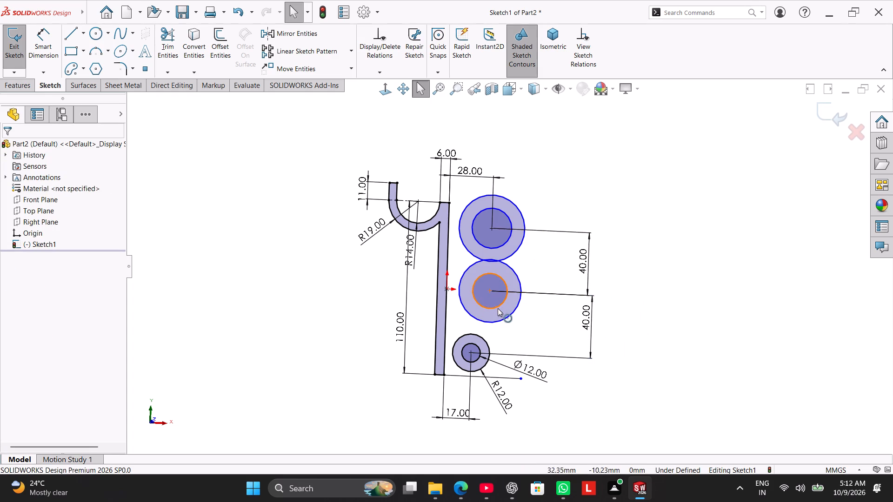
Make the inner circles of the middle and highest pairs equal to the lowest 12 mm diameter circle.
{"action": "left_click", "coordinate": [497, 304], "text": "ctrl"}
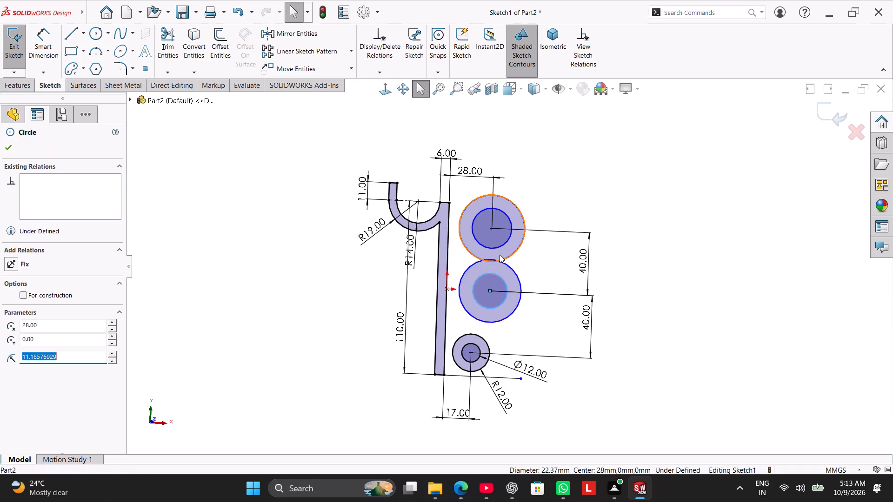
{"action": "left_click", "coordinate": [501, 244], "text": "ctrl"}
{"action": "left_click", "coordinate": [476, 343], "text": "ctrl"}
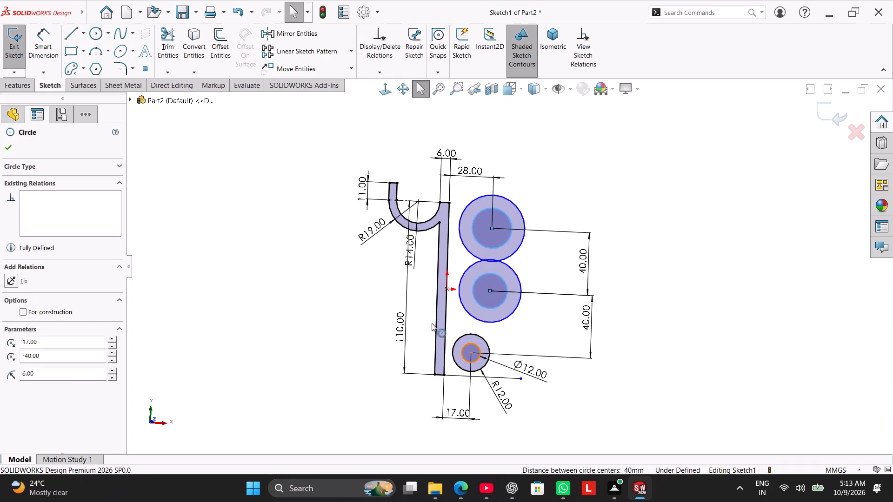
{"action": "left_click", "coordinate": [23, 352]}
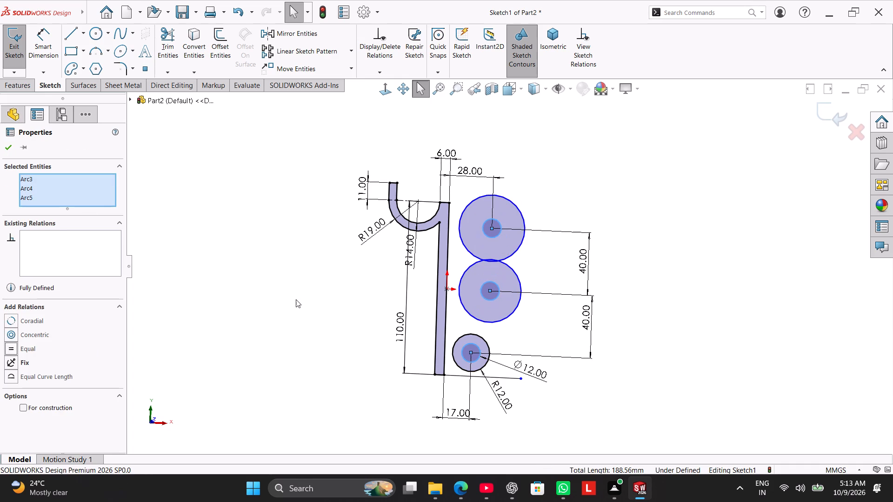
{"action": "left_click", "coordinate": [580, 202]}
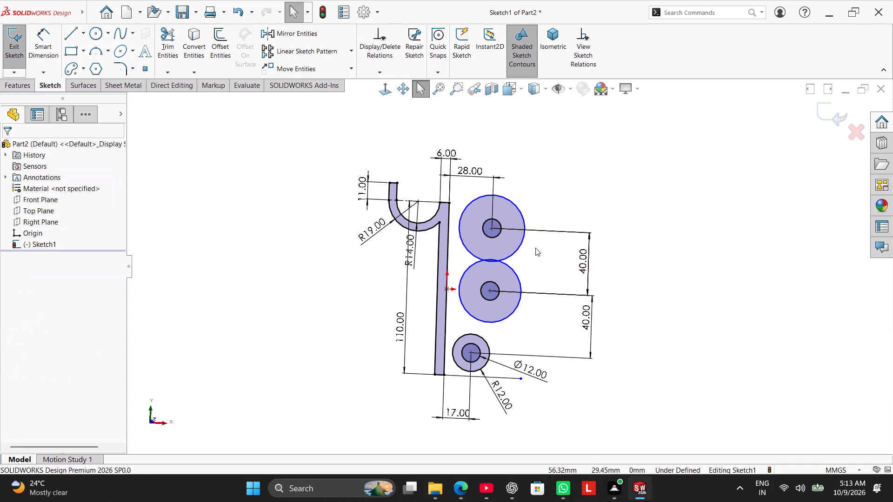
Make the outer circles of the middle and highest pairs equal to the lowest R12 outer circle.
{"action": "left_click", "coordinate": [517, 302], "text": "ctrl"}
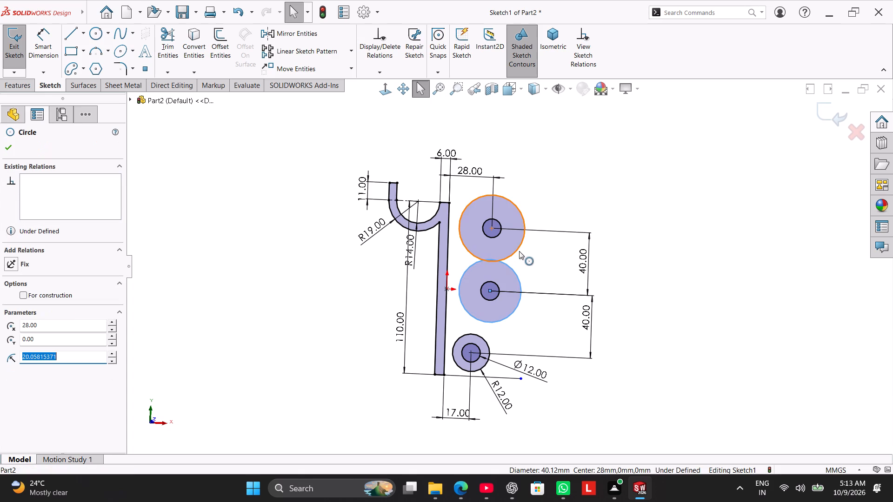
{"action": "left_click", "coordinate": [519, 251], "text": "ctrl"}
{"action": "left_click", "coordinate": [483, 338], "text": "ctrl"}
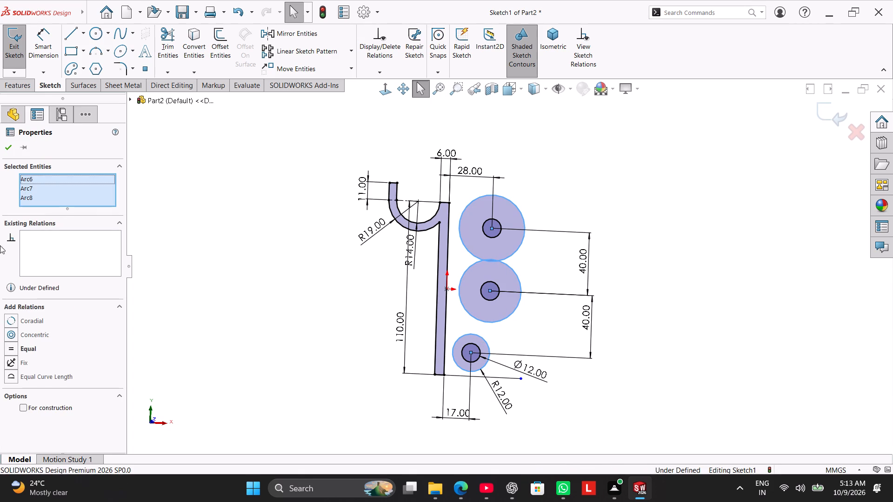
{"action": "left_click_drag", "start_coordinate": [19, 344], "coordinate": [23, 344]}
{"action": "left_click", "coordinate": [518, 191]}
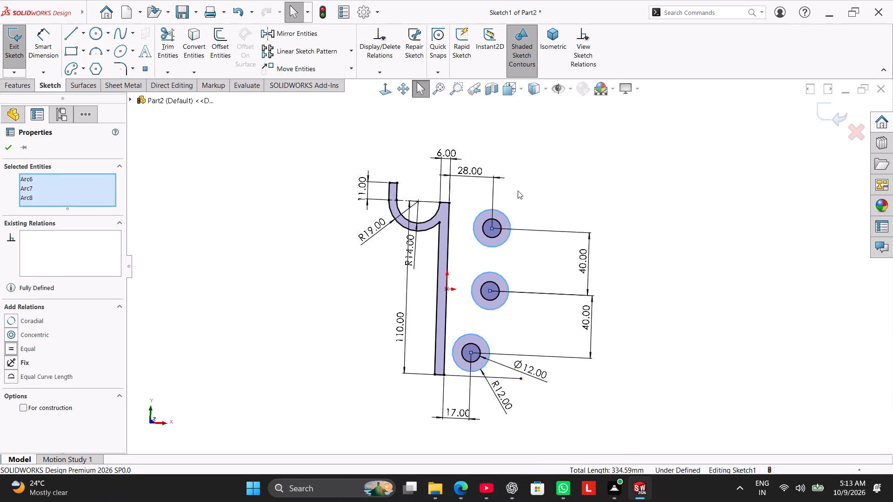
Reposition both 40 mm vertical dimensions close beside the circles, roughly in line with each other.
{"action": "left_click_drag", "start_coordinate": [582, 281], "coordinate": [553, 277]}
{"action": "right_click", "coordinate": [587, 183]}
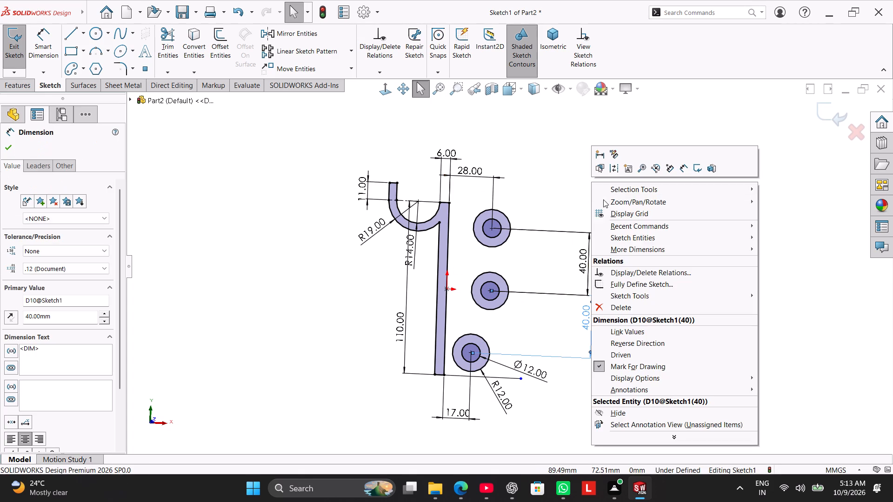
{"action": "left_click", "coordinate": [564, 198]}
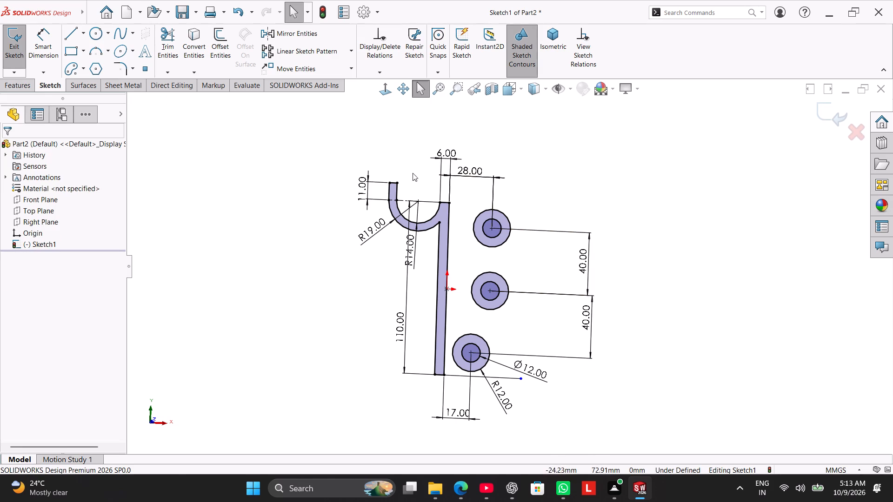
{"action": "left_click_drag", "start_coordinate": [581, 260], "coordinate": [526, 260]}
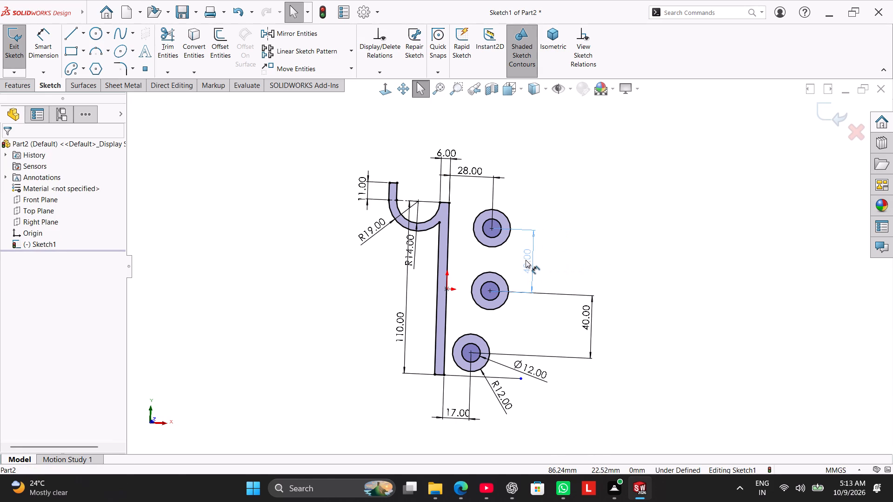
{"action": "left_click_drag", "start_coordinate": [526, 260], "coordinate": [538, 264]}
{"action": "left_click_drag", "start_coordinate": [582, 312], "coordinate": [541, 307]}
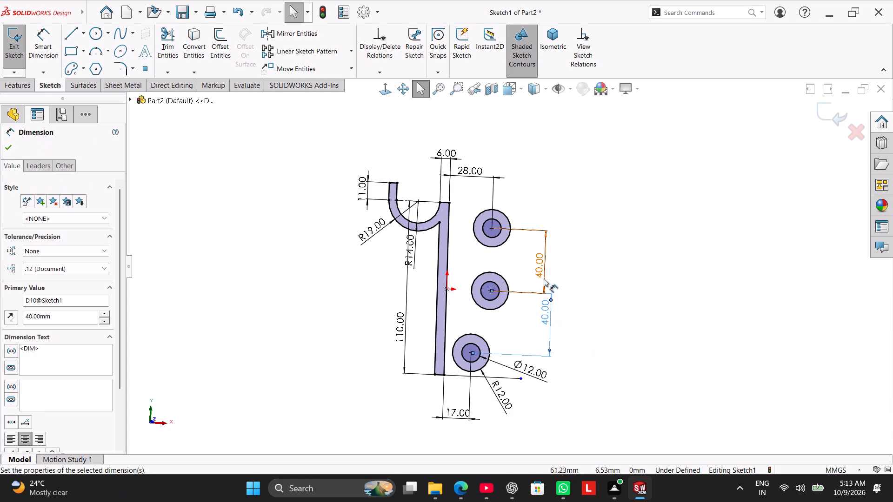
{"action": "left_click", "coordinate": [561, 231]}
Sketch a line about 29 mm long, tangent to the highest outer circle and ending at the upright's nearest top corner.
{"action": "left_click", "coordinate": [66, 33]}
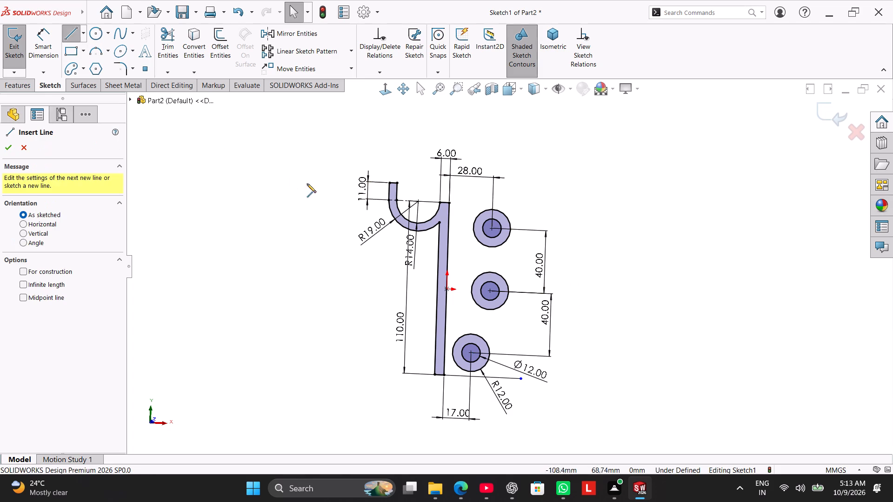
{"action": "scroll", "coordinate": [410, 213], "scroll_direction": "down", "scroll_amount": 4}
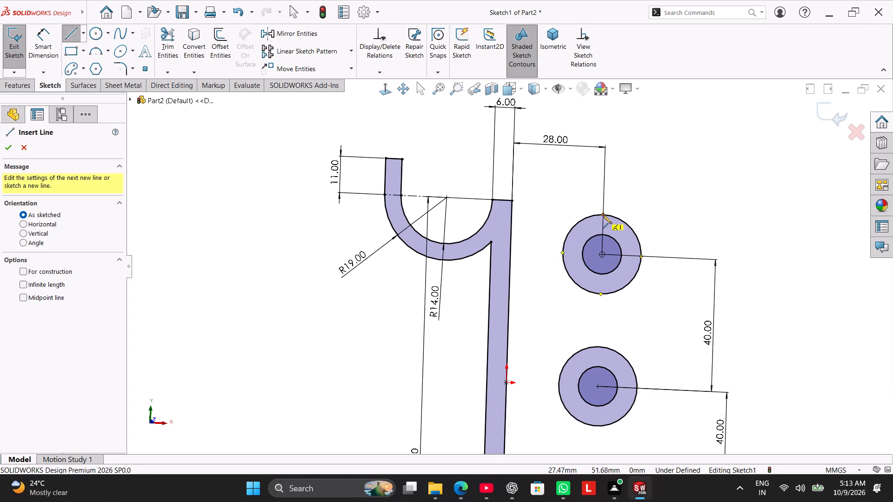
{"action": "left_click", "coordinate": [613, 215]}
{"action": "left_click", "coordinate": [512, 200]}
{"action": "right_click", "coordinate": [541, 193]}
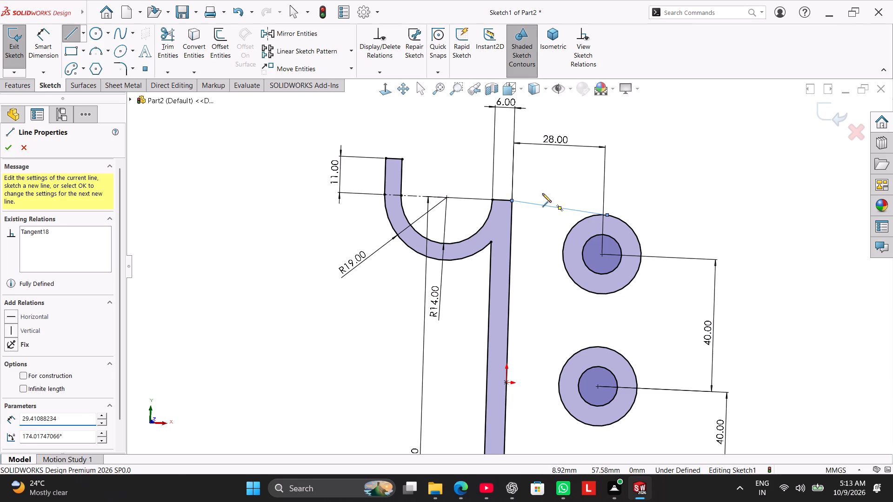
{"action": "left_click", "coordinate": [564, 201]}
Sketch a line tangent to the lowest and middle outer circles on the side away from the upright.
{"action": "scroll", "coordinate": [620, 282], "scroll_direction": "up", "scroll_amount": 3}
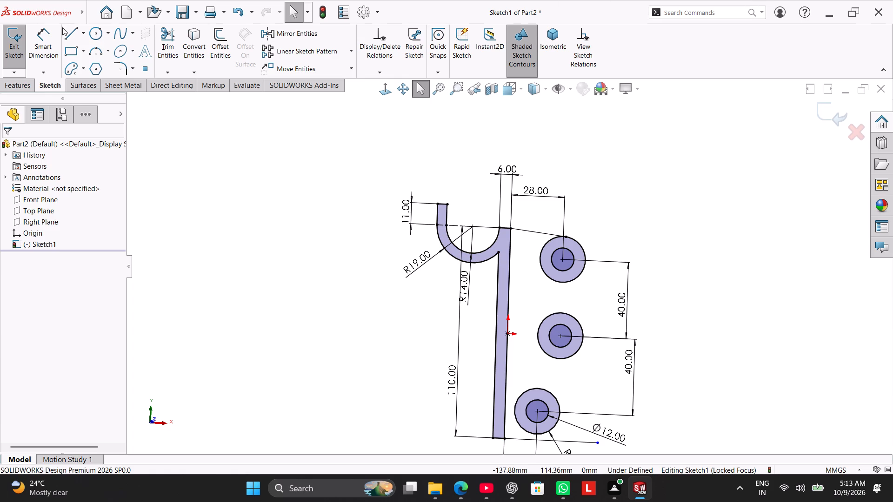
{"action": "left_click", "coordinate": [75, 34]}
{"action": "scroll", "coordinate": [538, 407], "scroll_direction": "down", "scroll_amount": 4}
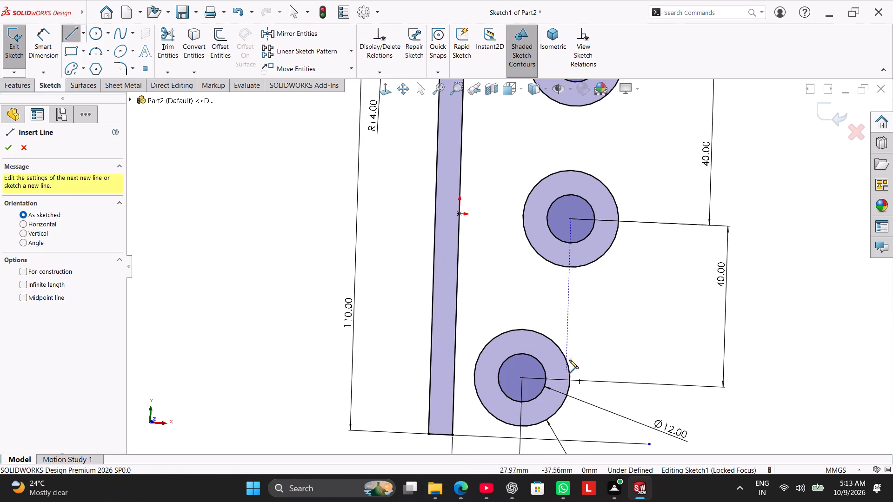
{"action": "left_click", "coordinate": [567, 392]}
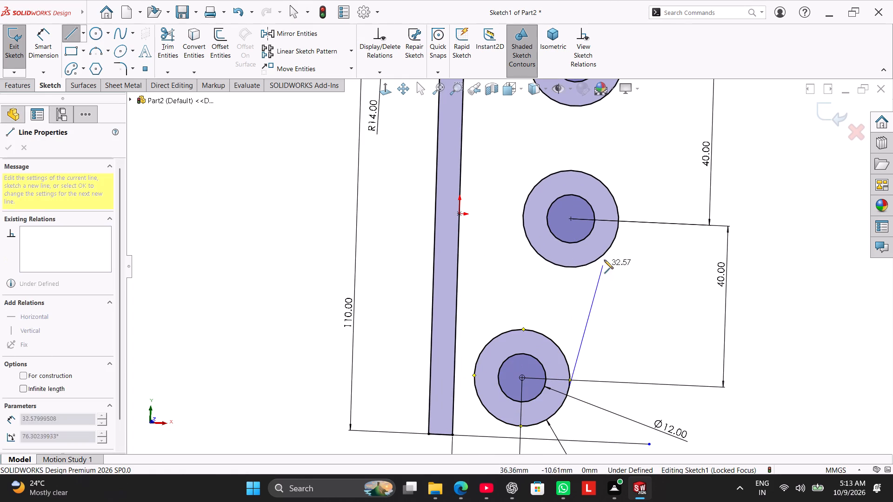
{"action": "left_click", "coordinate": [608, 251]}
{"action": "right_click", "coordinate": [650, 276]}
{"action": "left_click", "coordinate": [663, 284]}
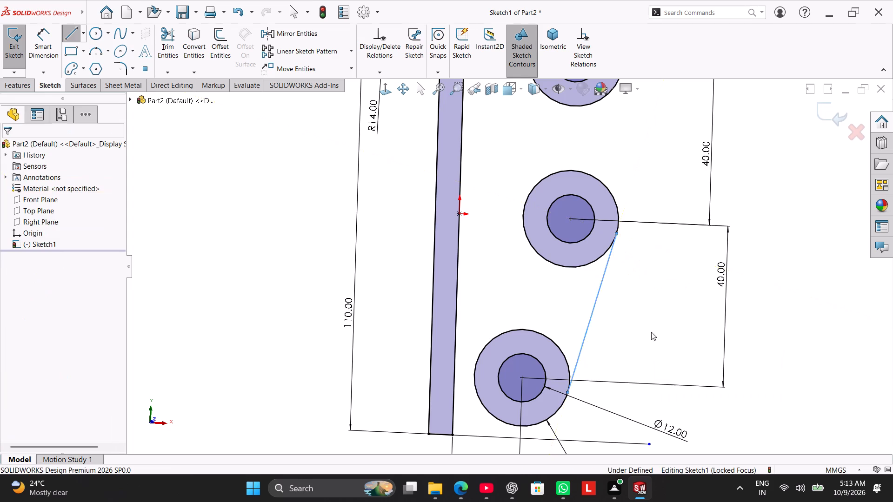
Delete the horizontal relation between the middle circles' centre and the origin, using the sketch relations display.
{"action": "scroll", "coordinate": [617, 393], "scroll_direction": "up", "scroll_amount": 3}
{"action": "scroll", "coordinate": [600, 399], "scroll_direction": "down", "scroll_amount": 1}
{"action": "scroll", "coordinate": [527, 348], "scroll_direction": "down", "scroll_amount": 2}
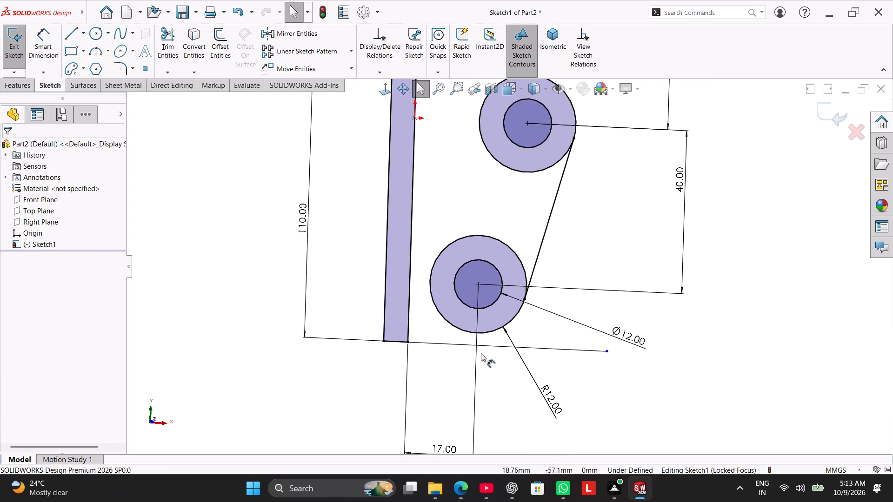
{"action": "scroll", "coordinate": [481, 353], "scroll_direction": "down", "scroll_amount": 2}
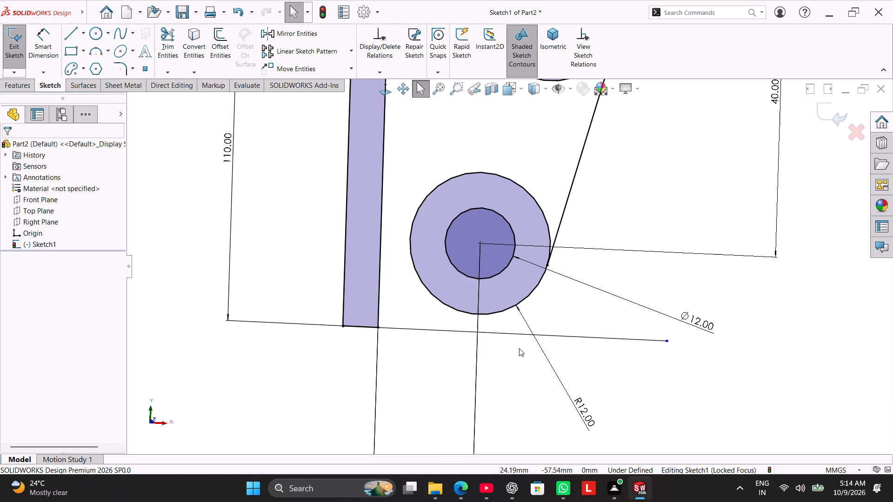
{"action": "scroll", "coordinate": [420, 273], "scroll_direction": "up", "scroll_amount": 2}
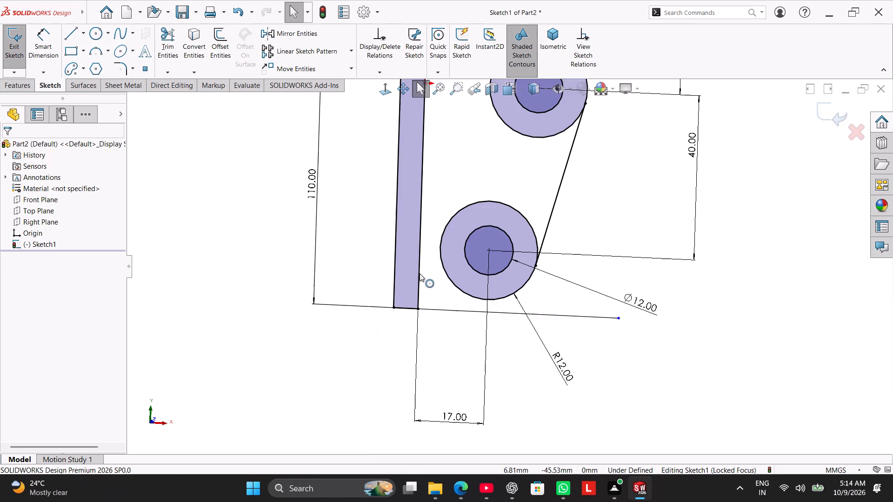
{"action": "scroll", "coordinate": [422, 268], "scroll_direction": "up", "scroll_amount": 2}
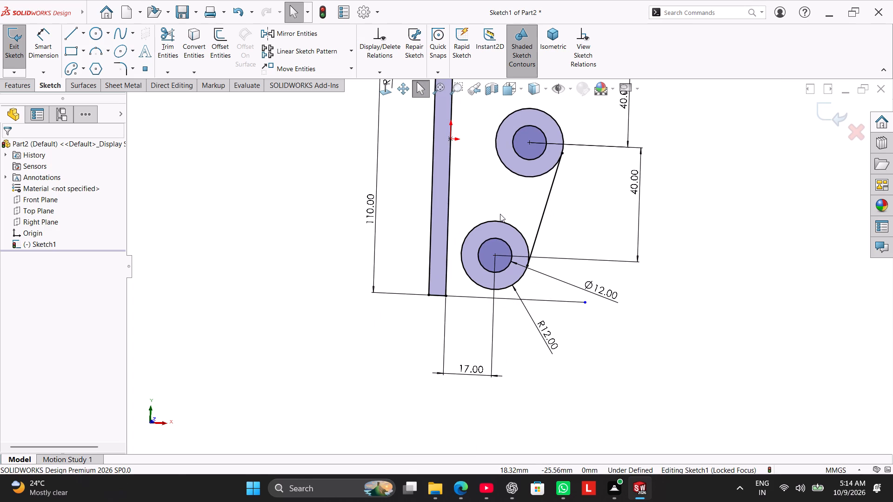
{"action": "scroll", "coordinate": [503, 208], "scroll_direction": "up", "scroll_amount": 1}
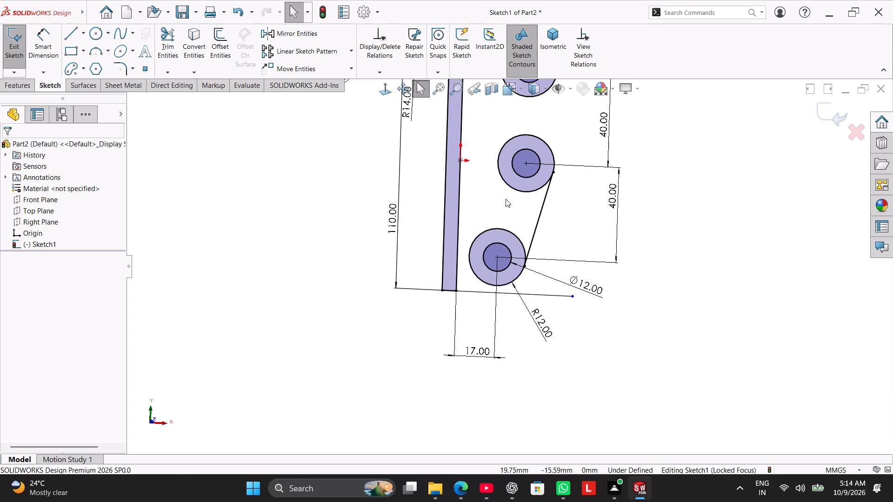
{"action": "left_click", "coordinate": [578, 52]}
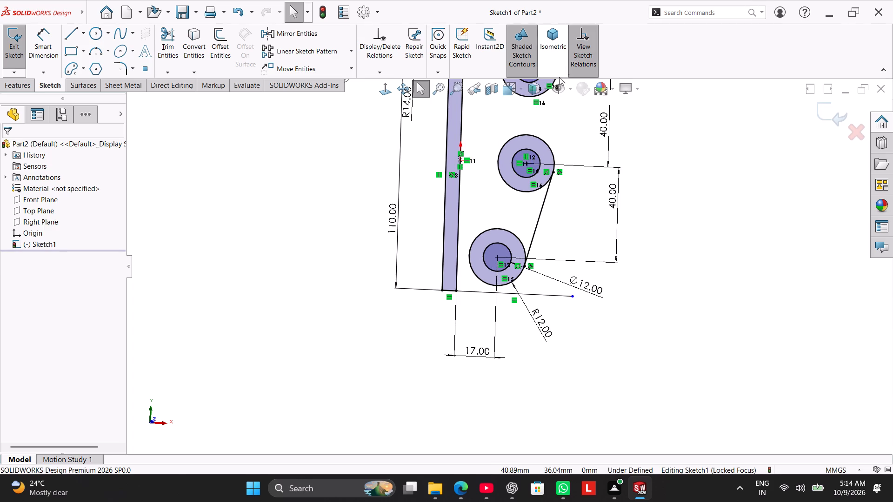
{"action": "right_click", "coordinate": [516, 162]}
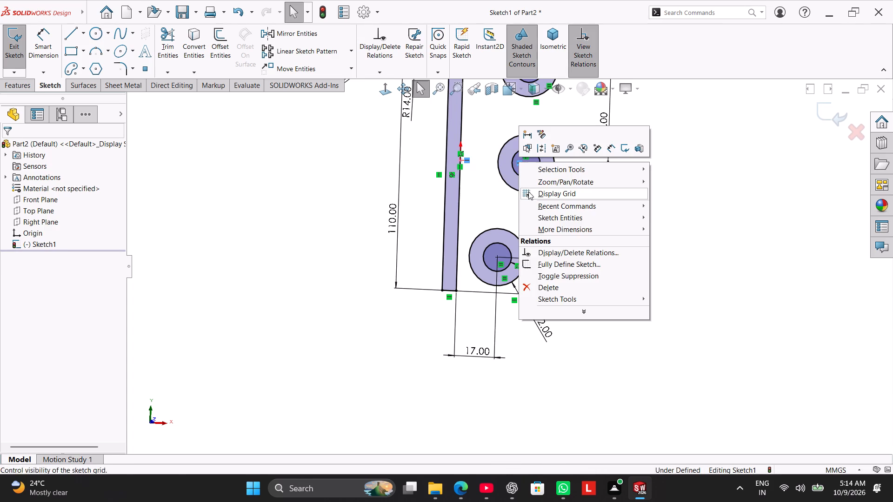
{"action": "left_click", "coordinate": [540, 287]}
{"action": "left_click", "coordinate": [654, 146]}
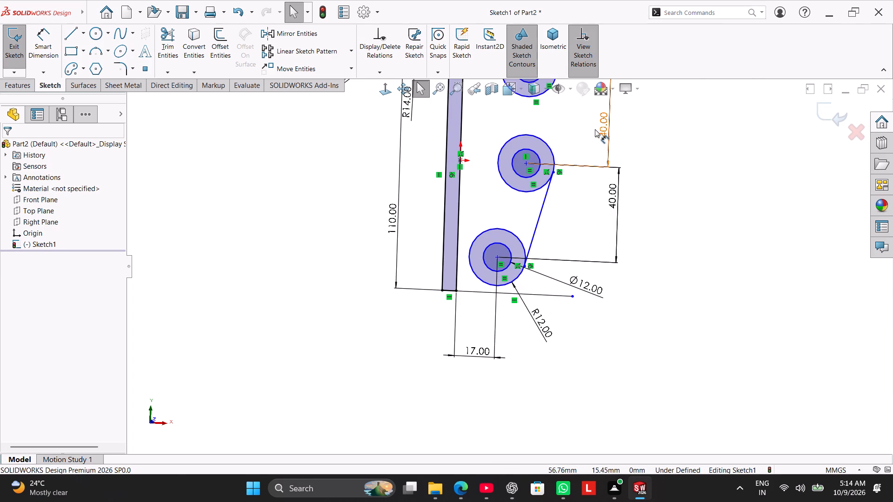
{"action": "left_click", "coordinate": [585, 59]}
Make the lowest outer circle tangent to the horizontal line extending from the upright's bottom corner.
{"action": "scroll", "coordinate": [498, 315], "scroll_direction": "down", "scroll_amount": 3}
{"action": "scroll", "coordinate": [505, 277], "scroll_direction": "down", "scroll_amount": 2}
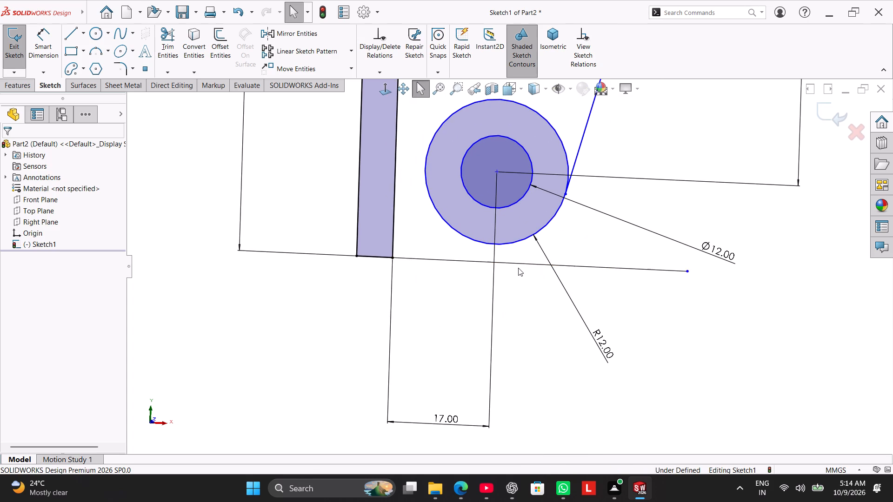
{"action": "right_click", "coordinate": [528, 264]}
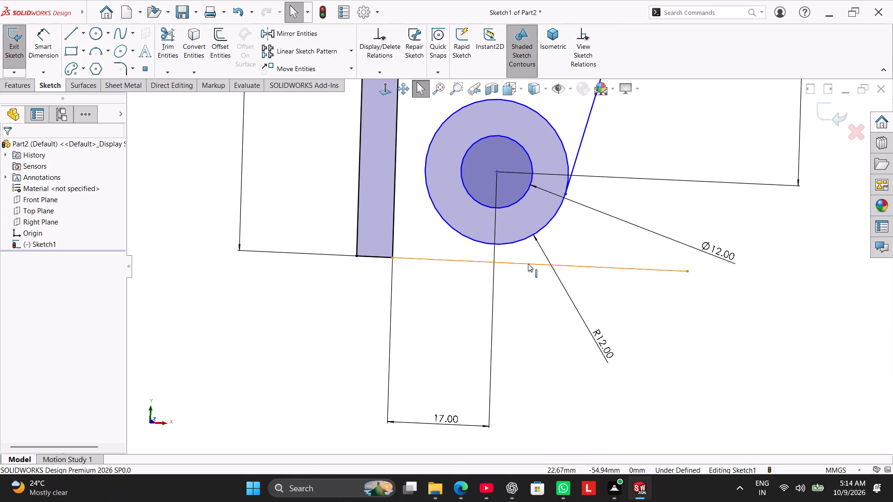
{"action": "left_click", "coordinate": [541, 236]}
{"action": "left_click", "coordinate": [528, 288]}
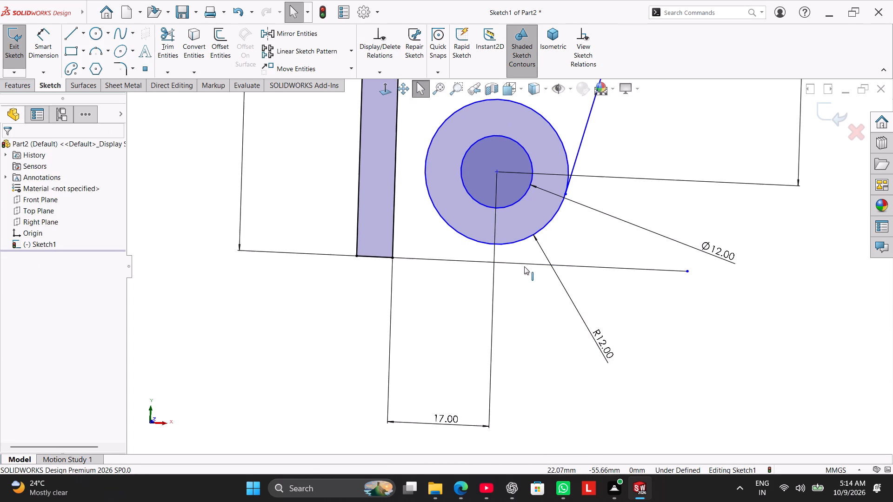
{"action": "left_click", "coordinate": [524, 266], "text": "ctrl"}
{"action": "left_click", "coordinate": [513, 243], "text": "ctrl"}
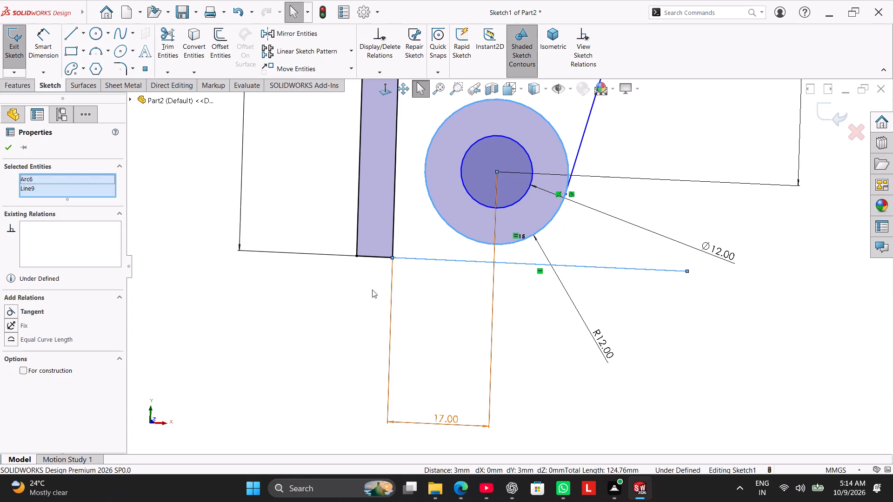
{"action": "left_click", "coordinate": [33, 310]}
{"action": "left_click", "coordinate": [232, 314]}
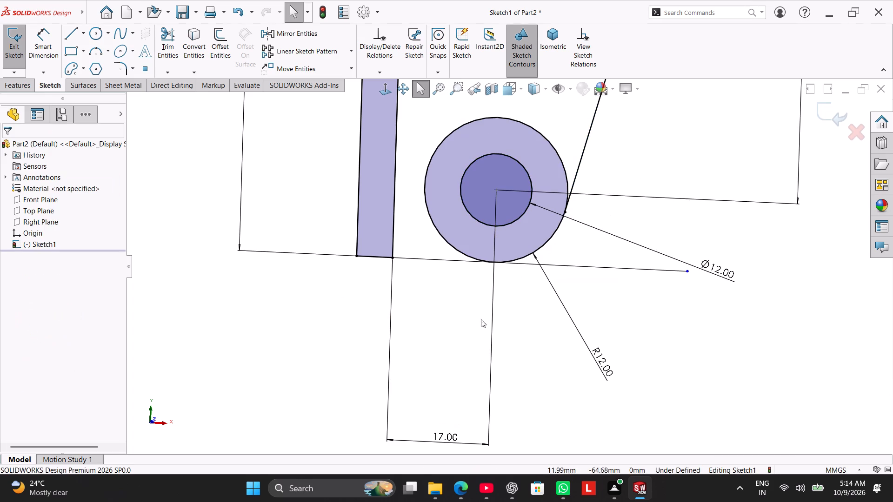
Shorten the bottom horizontal line so its free end meets the lowest outer circle directly below the circle's centre.
{"action": "left_click_drag", "start_coordinate": [688, 271], "coordinate": [607, 275]}
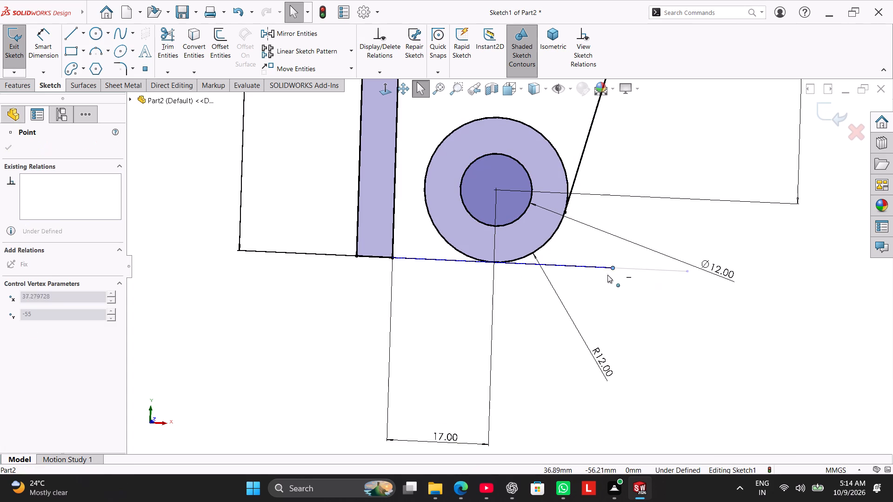
{"action": "left_click_drag", "start_coordinate": [607, 275], "coordinate": [494, 263]}
{"action": "left_click", "coordinate": [506, 292]}
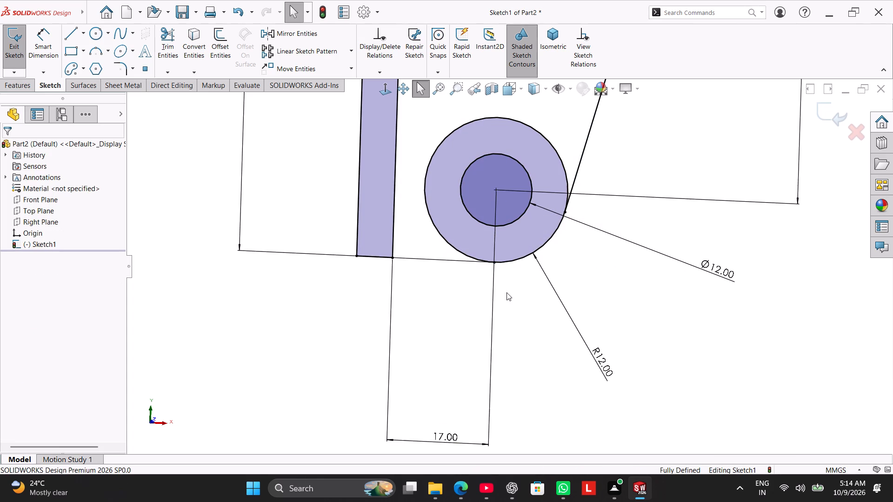
Sketch a perimeter circle of about 11.8 mm radius, tangent to the highest and middle outer circles, on the side away from the upright.
{"action": "scroll", "coordinate": [558, 247], "scroll_direction": "up", "scroll_amount": 2}
{"action": "scroll", "coordinate": [564, 193], "scroll_direction": "up", "scroll_amount": 2}
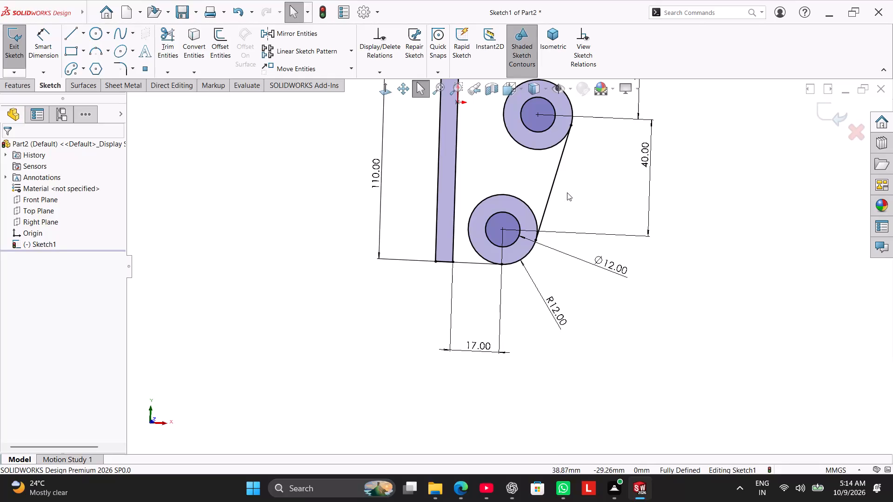
{"action": "scroll", "coordinate": [576, 175], "scroll_direction": "up", "scroll_amount": 2}
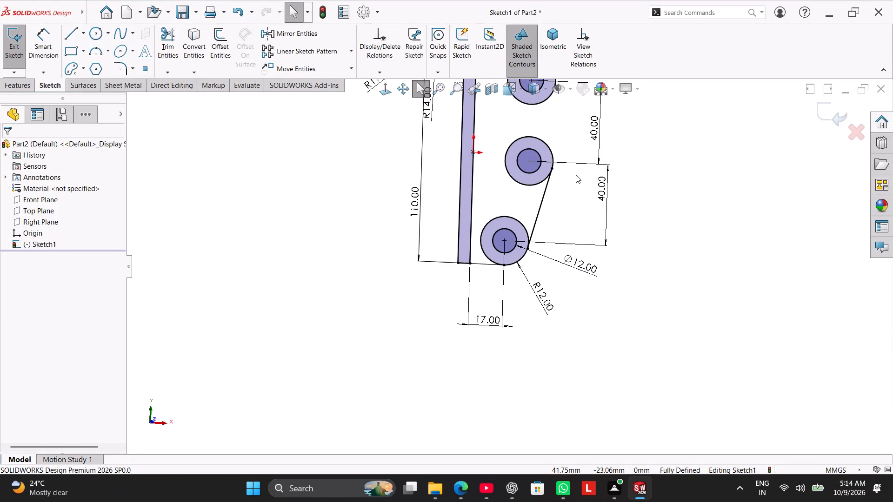
{"action": "scroll", "coordinate": [551, 149], "scroll_direction": "up", "scroll_amount": 3}
{"action": "scroll", "coordinate": [549, 140], "scroll_direction": "down", "scroll_amount": 2}
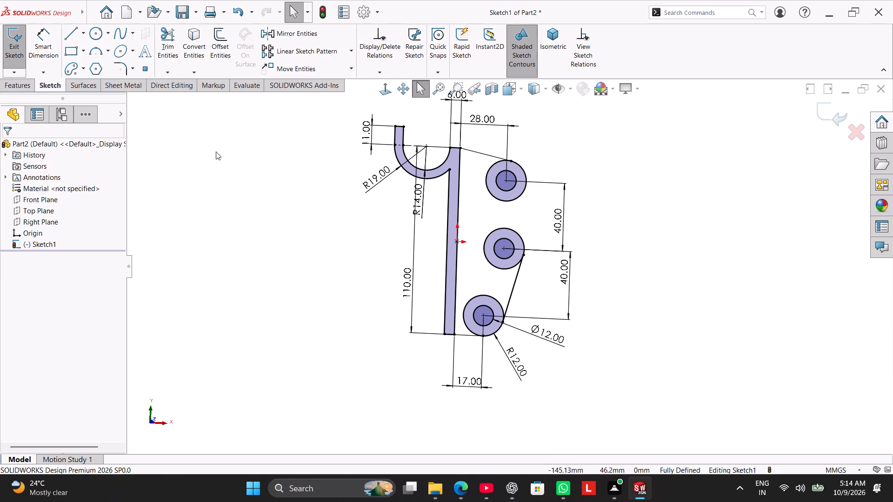
{"action": "left_click", "coordinate": [99, 35]}
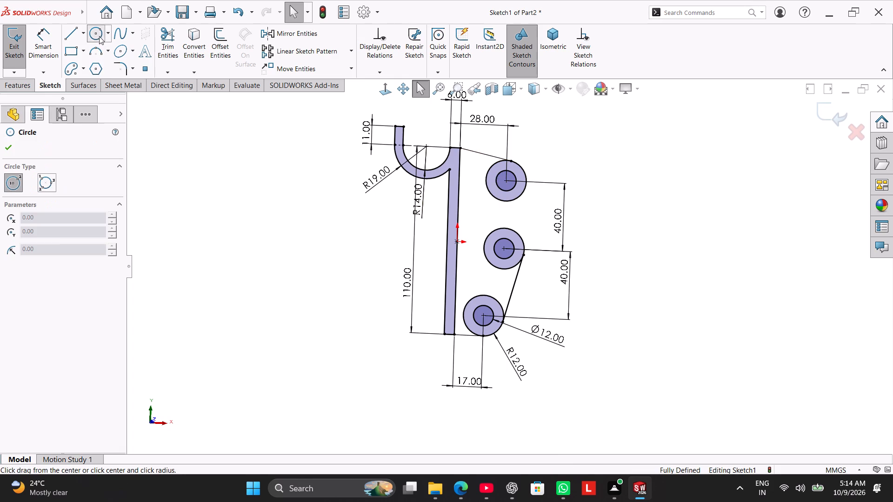
{"action": "left_click", "coordinate": [108, 42]}
{"action": "left_click", "coordinate": [108, 38]}
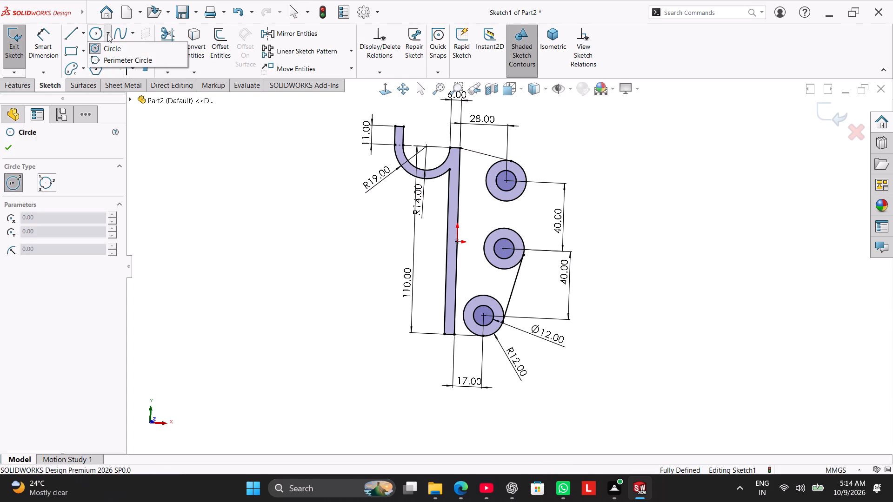
{"action": "left_click", "coordinate": [107, 34]}
{"action": "left_click", "coordinate": [107, 58]}
{"action": "scroll", "coordinate": [496, 205], "scroll_direction": "down", "scroll_amount": 5}
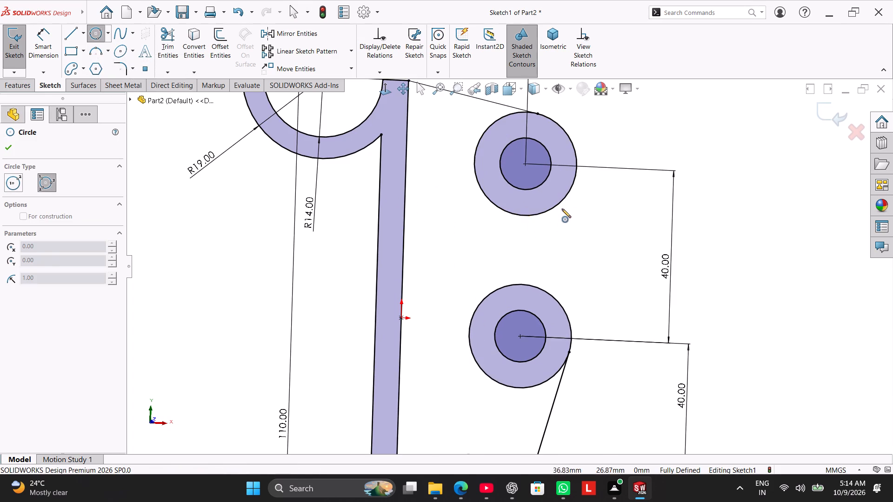
{"action": "left_click", "coordinate": [565, 198]}
{"action": "left_click", "coordinate": [548, 294]}
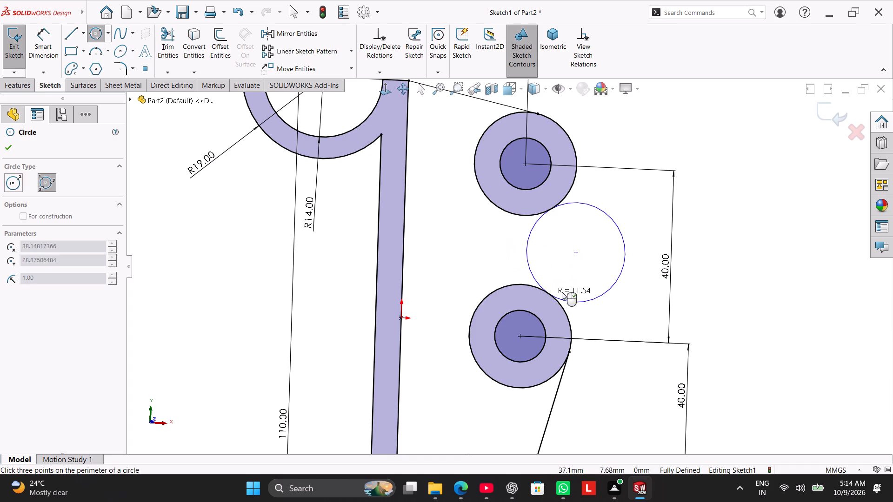
{"action": "left_click", "coordinate": [622, 277]}
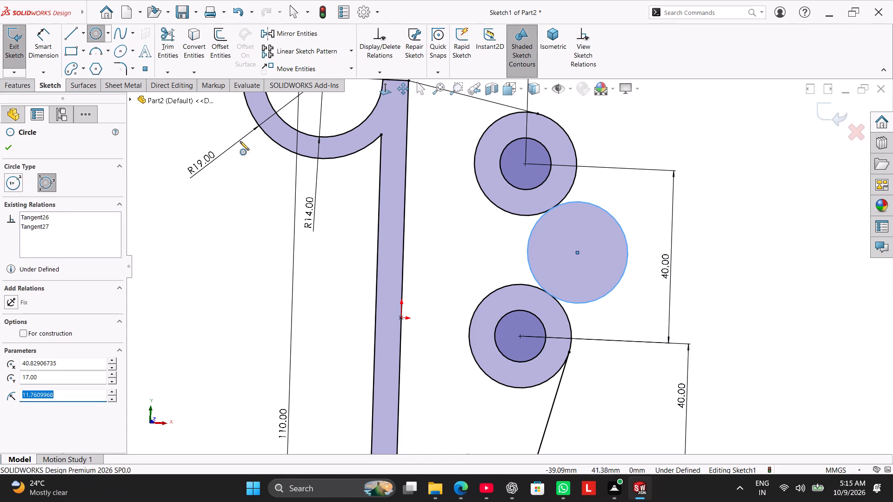
{"action": "right_click", "coordinate": [233, 182]}
{"action": "left_click", "coordinate": [249, 186]}
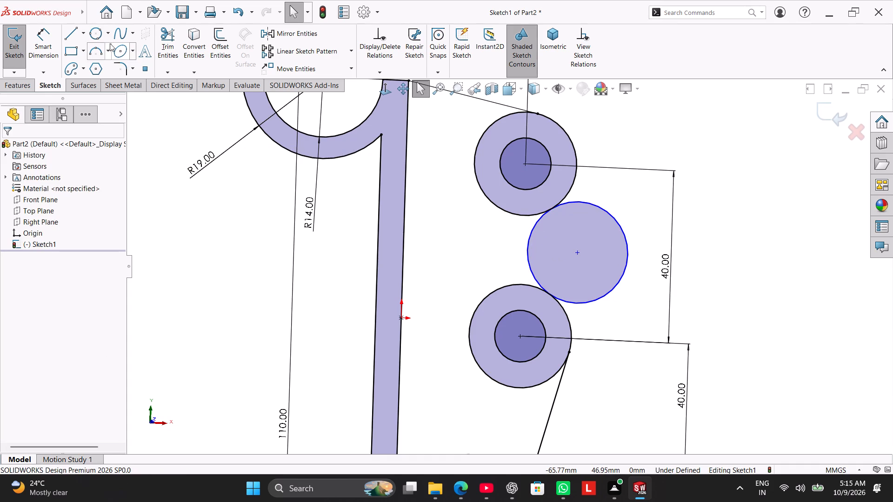
Trim the new tangent circle to leave only its concave arc between the highest and middle outer circles.
{"action": "left_click", "coordinate": [107, 36]}
{"action": "left_click_drag", "start_coordinate": [109, 46], "coordinate": [113, 48]}
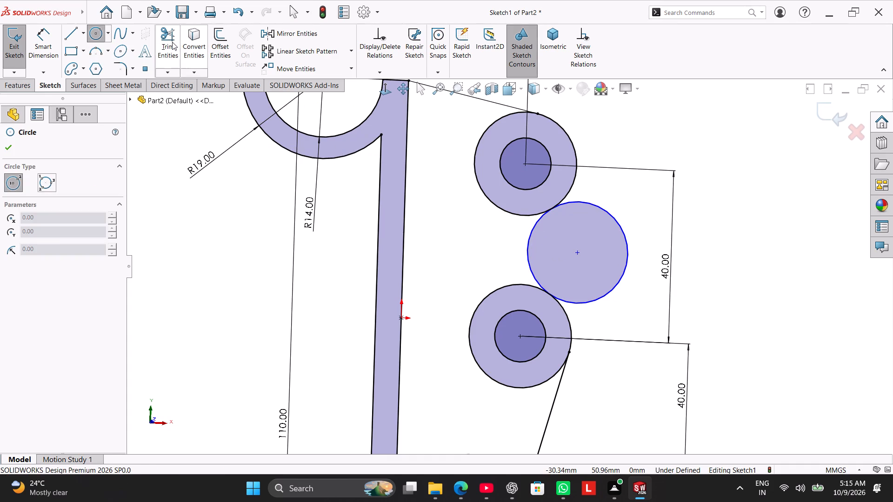
{"action": "left_click", "coordinate": [172, 42]}
{"action": "left_click_drag", "start_coordinate": [596, 192], "coordinate": [598, 249]}
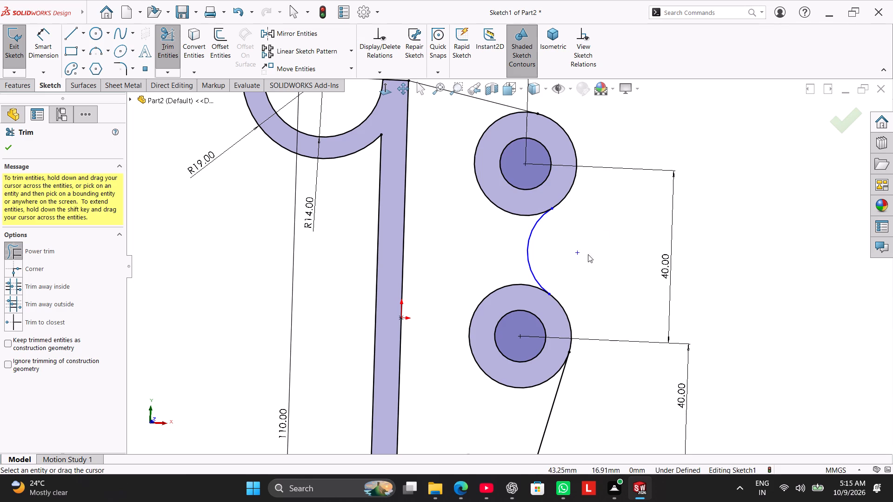
Trim the upright-facing portions of the lowest, middle and highest outer circles, keeping only the arcs that form the outer profile.
{"action": "scroll", "coordinate": [586, 262], "scroll_direction": "up", "scroll_amount": 6}
{"action": "scroll", "coordinate": [515, 306], "scroll_direction": "down", "scroll_amount": 3}
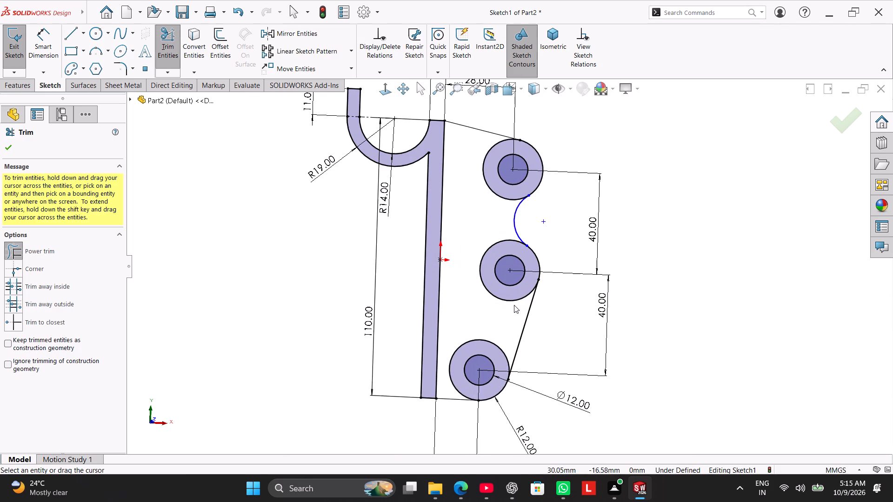
{"action": "scroll", "coordinate": [508, 310], "scroll_direction": "down", "scroll_amount": 1}
{"action": "left_click_drag", "start_coordinate": [491, 320], "coordinate": [468, 350]}
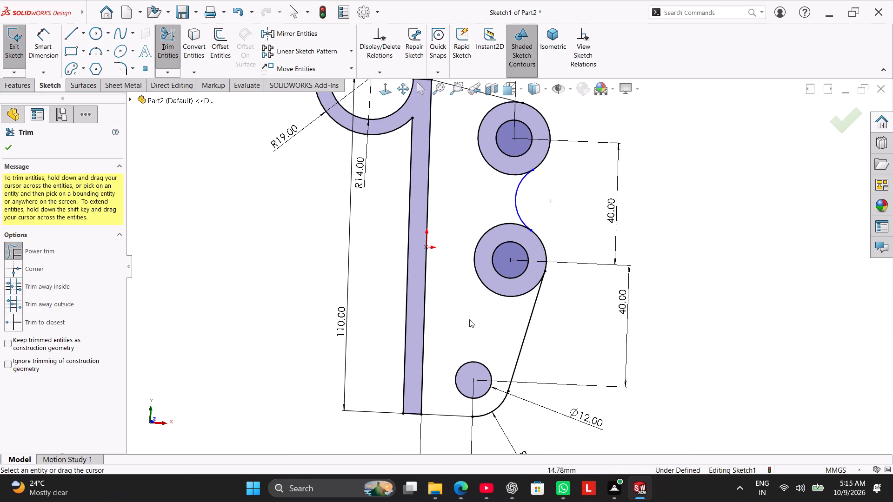
{"action": "left_click_drag", "start_coordinate": [473, 216], "coordinate": [485, 241]}
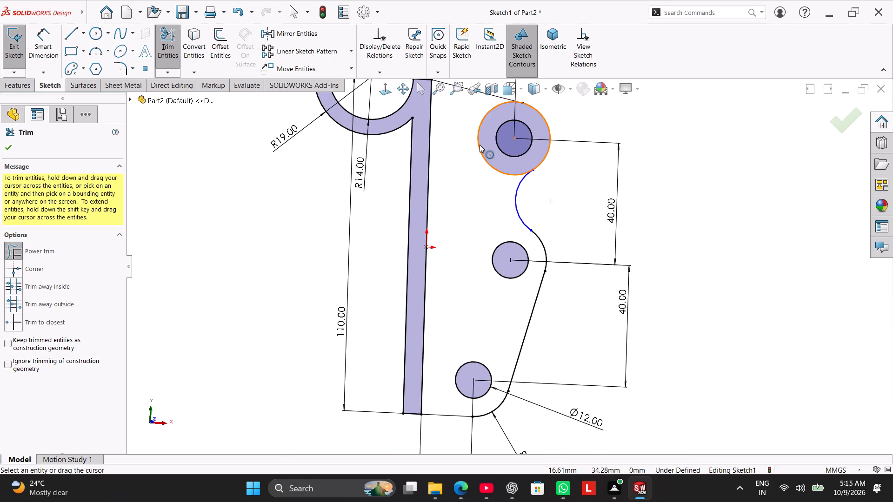
{"action": "scroll", "coordinate": [480, 145], "scroll_direction": "up", "scroll_amount": 2}
{"action": "left_click_drag", "start_coordinate": [480, 154], "coordinate": [493, 189]}
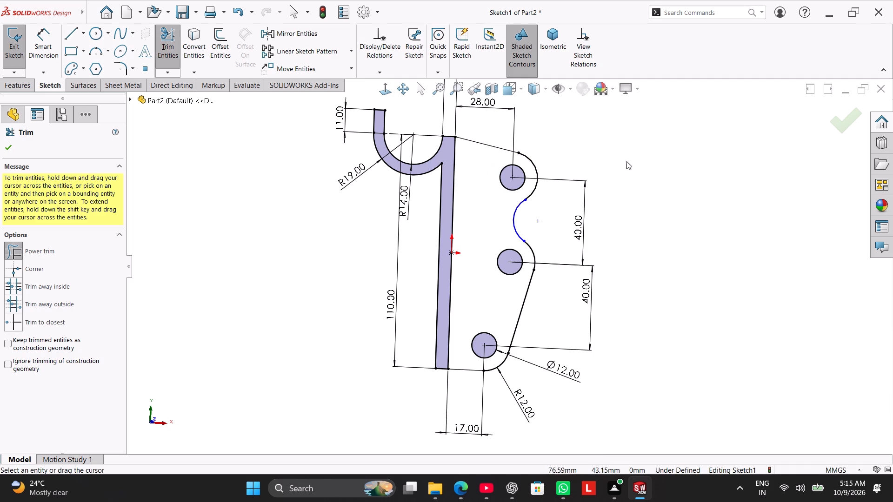
{"action": "right_click", "coordinate": [629, 159]}
{"action": "left_click", "coordinate": [648, 187]}
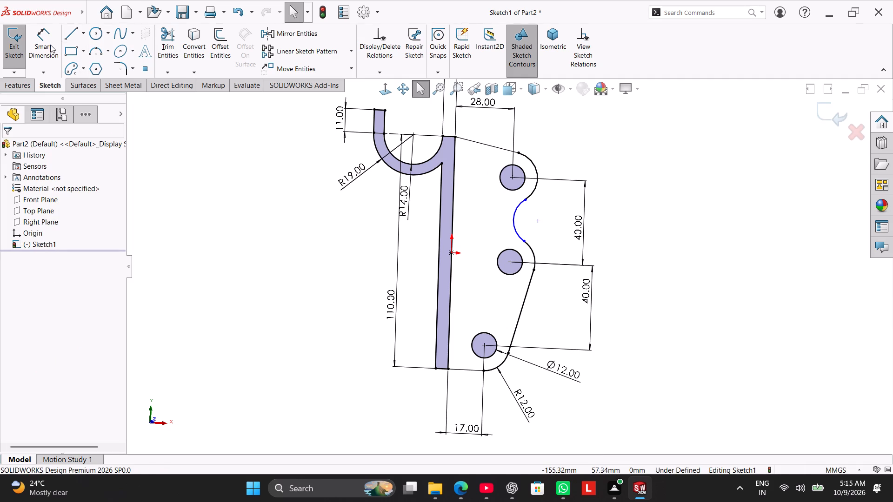
Dimension the concave arc between the highest and middle holes with a radius of 26 mm.
{"action": "left_click", "coordinate": [49, 44]}
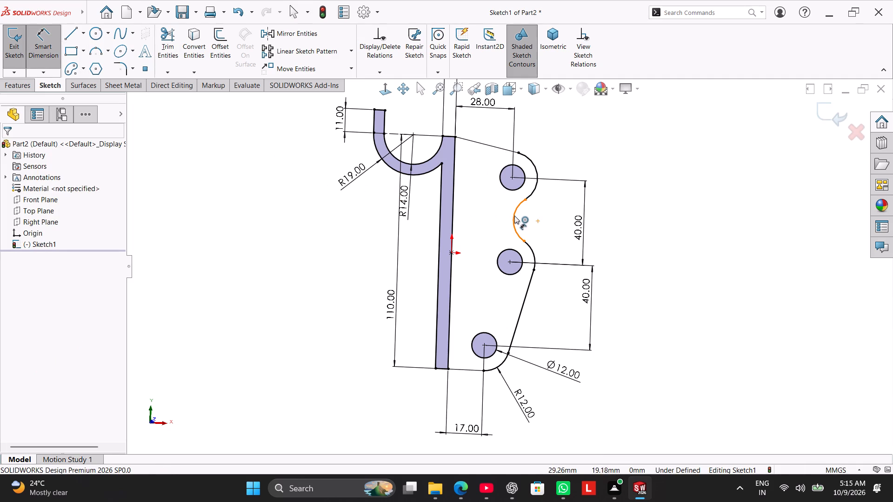
{"action": "left_click", "coordinate": [514, 216]}
{"action": "left_click", "coordinate": [554, 209]}
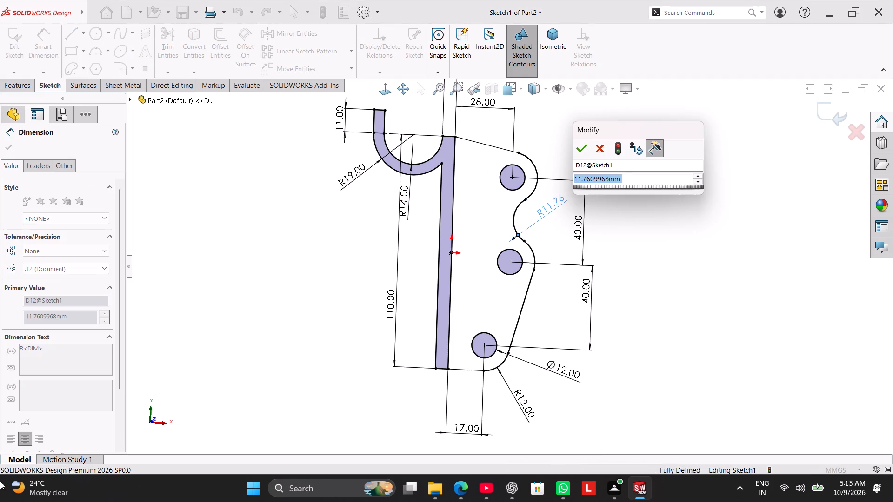
{"action": "key", "text": "2"}
{"action": "key", "text": "6"}
{"action": "key", "text": "Return"}
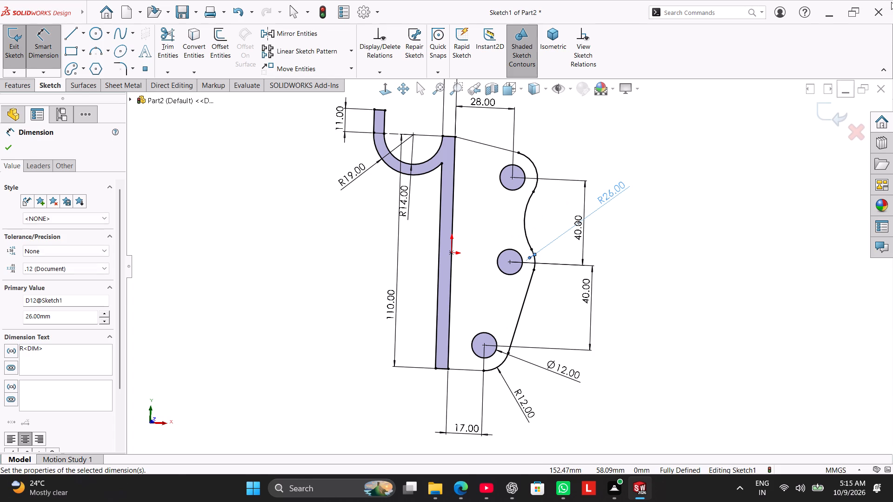
{"action": "right_click", "coordinate": [675, 180]}
{"action": "left_click", "coordinate": [708, 213]}
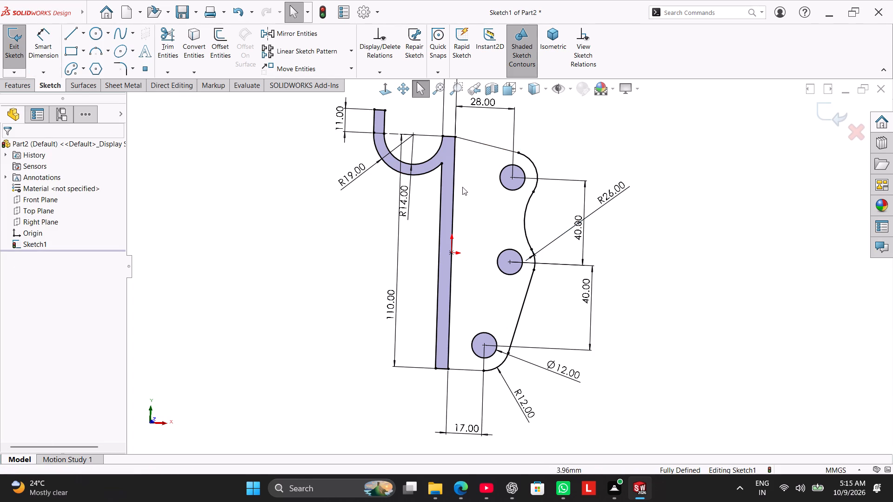
Reposition the R26 radius dimension and align the two 40 mm hole-spacing dimensions closer to the profile.
{"action": "middle_click_drag", "start_coordinate": [469, 186], "coordinate": [480, 196]}
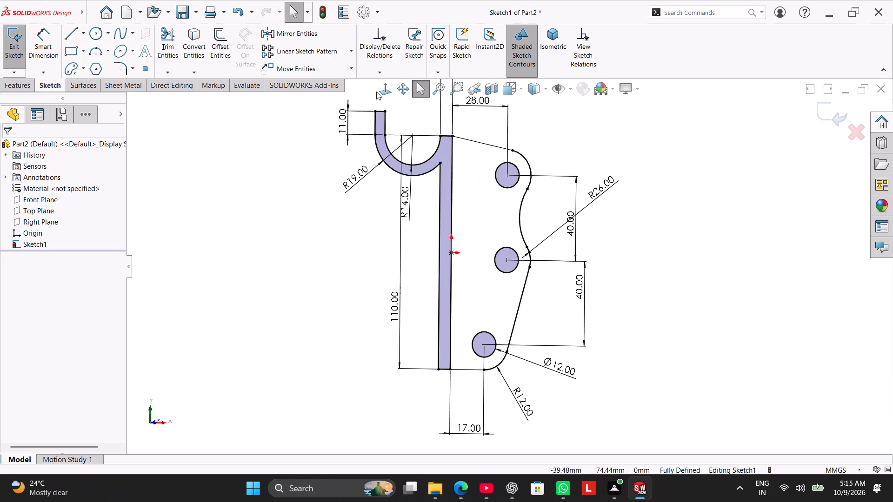
{"action": "left_click", "coordinate": [380, 90]}
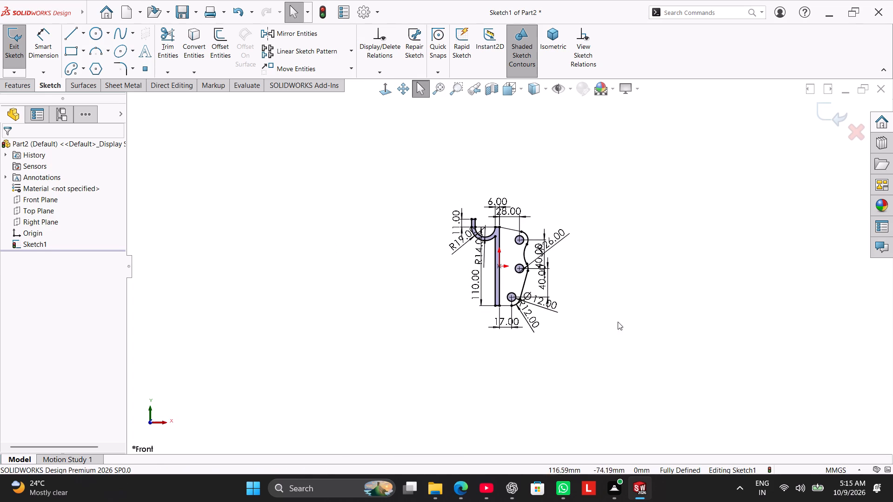
{"action": "scroll", "coordinate": [555, 280], "scroll_direction": "down", "scroll_amount": 3}
{"action": "scroll", "coordinate": [489, 281], "scroll_direction": "down", "scroll_amount": 2}
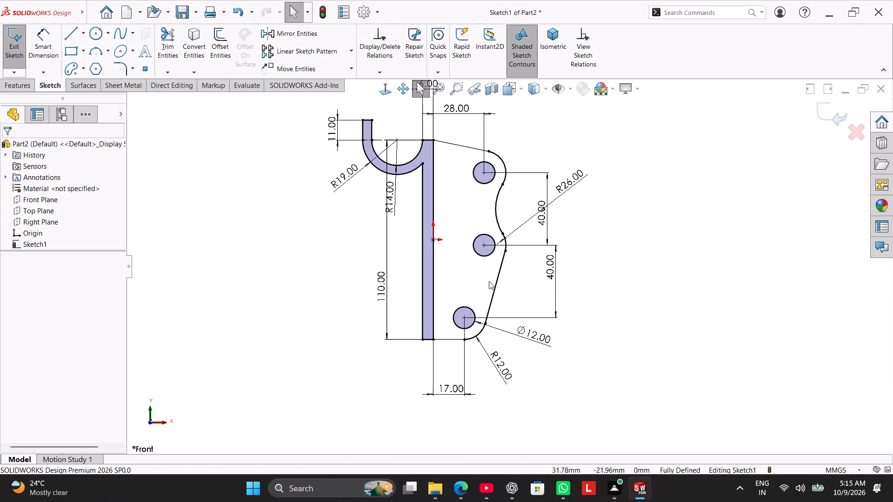
{"action": "scroll", "coordinate": [489, 277], "scroll_direction": "up", "scroll_amount": 2}
{"action": "scroll", "coordinate": [493, 262], "scroll_direction": "down", "scroll_amount": 1}
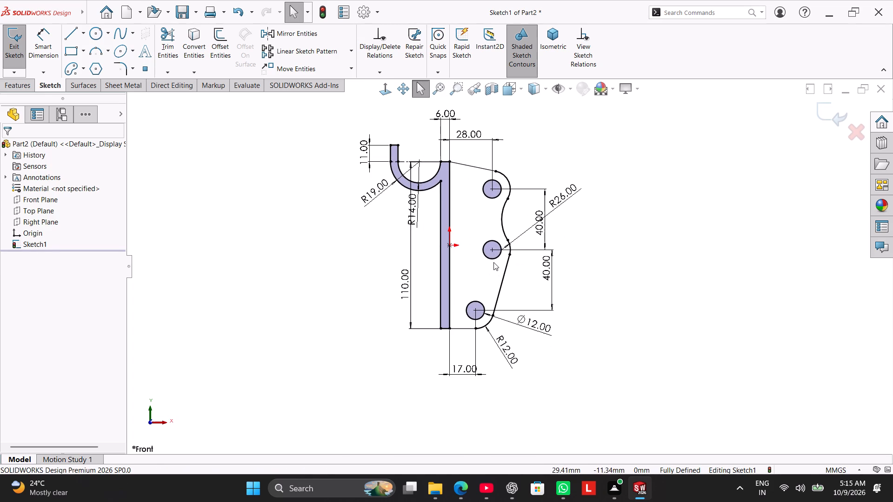
{"action": "left_click_drag", "start_coordinate": [563, 201], "coordinate": [567, 204]}
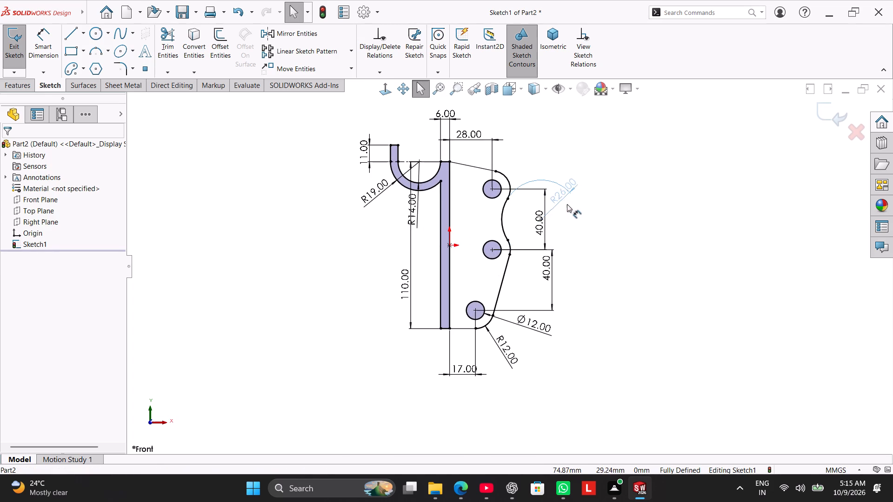
{"action": "left_click_drag", "start_coordinate": [567, 204], "coordinate": [554, 218]}
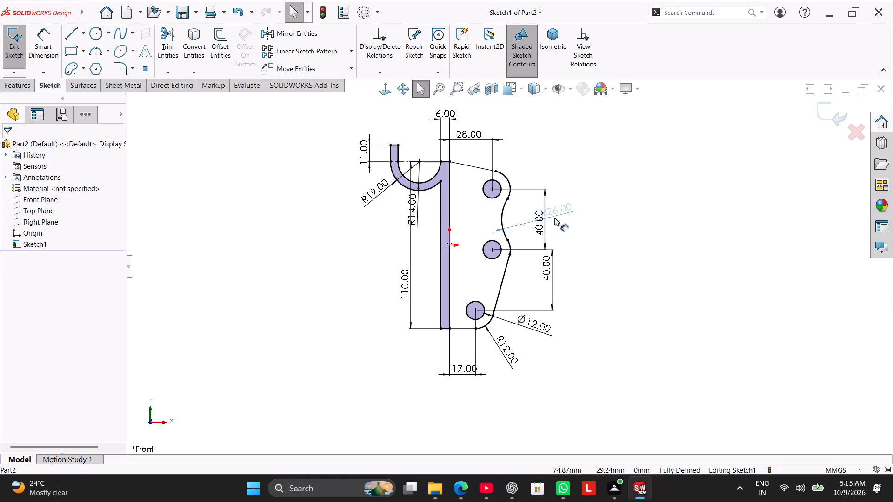
{"action": "left_click_drag", "start_coordinate": [554, 218], "coordinate": [556, 215]}
{"action": "left_click", "coordinate": [568, 233]}
{"action": "left_click_drag", "start_coordinate": [543, 239], "coordinate": [555, 235]}
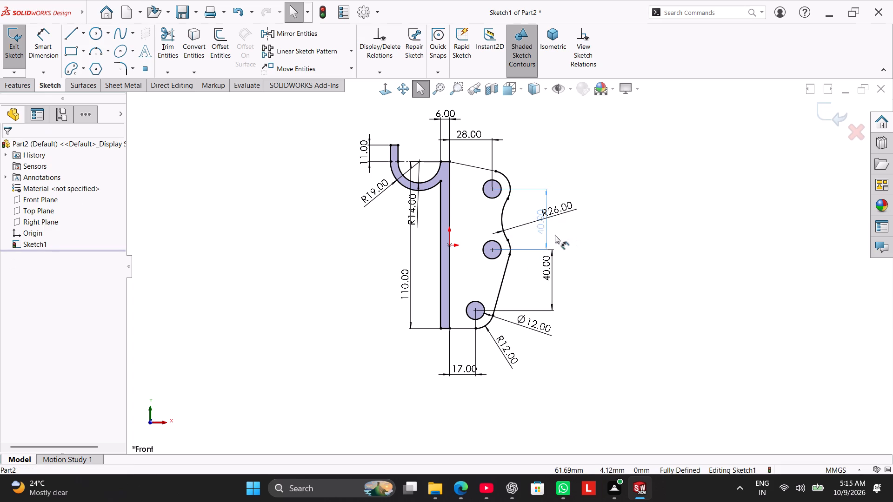
{"action": "left_click_drag", "start_coordinate": [555, 235], "coordinate": [536, 234]}
{"action": "left_click_drag", "start_coordinate": [553, 270], "coordinate": [553, 271]}
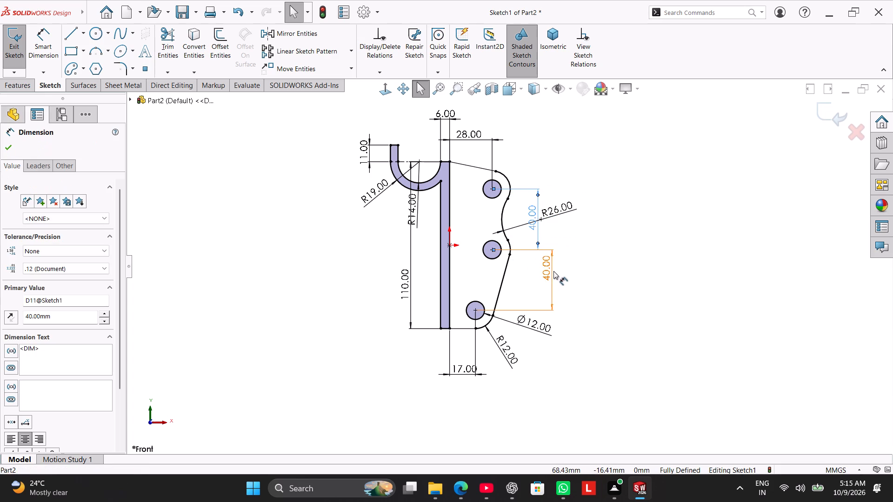
{"action": "left_click_drag", "start_coordinate": [553, 271], "coordinate": [539, 271]}
{"action": "left_click", "coordinate": [575, 267]}
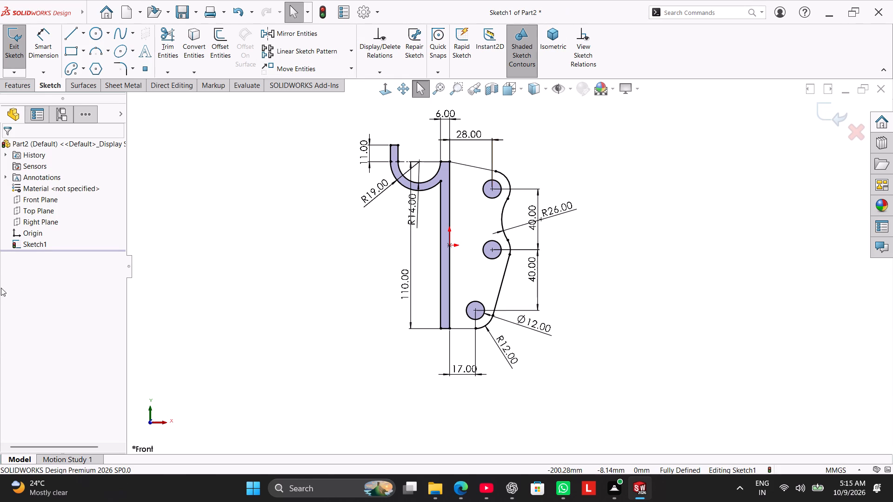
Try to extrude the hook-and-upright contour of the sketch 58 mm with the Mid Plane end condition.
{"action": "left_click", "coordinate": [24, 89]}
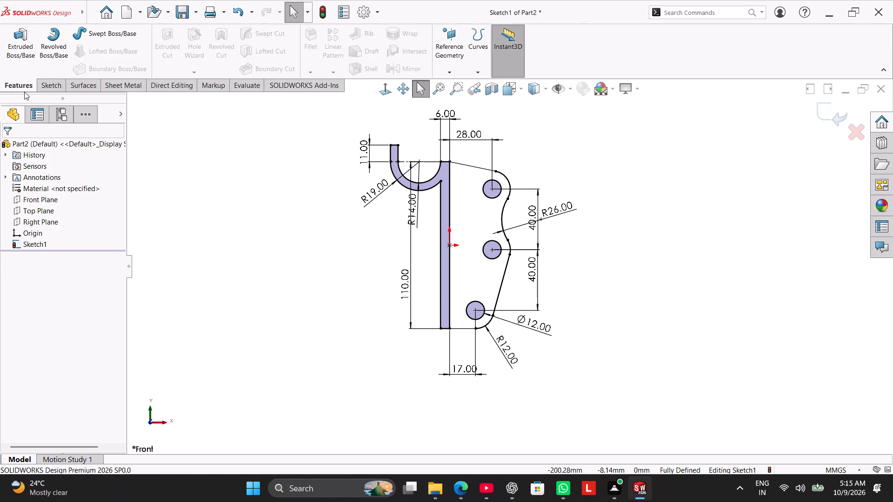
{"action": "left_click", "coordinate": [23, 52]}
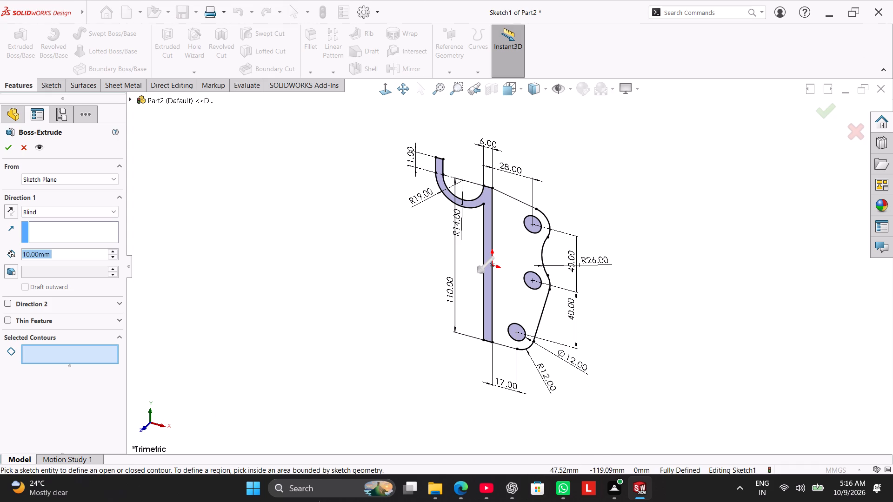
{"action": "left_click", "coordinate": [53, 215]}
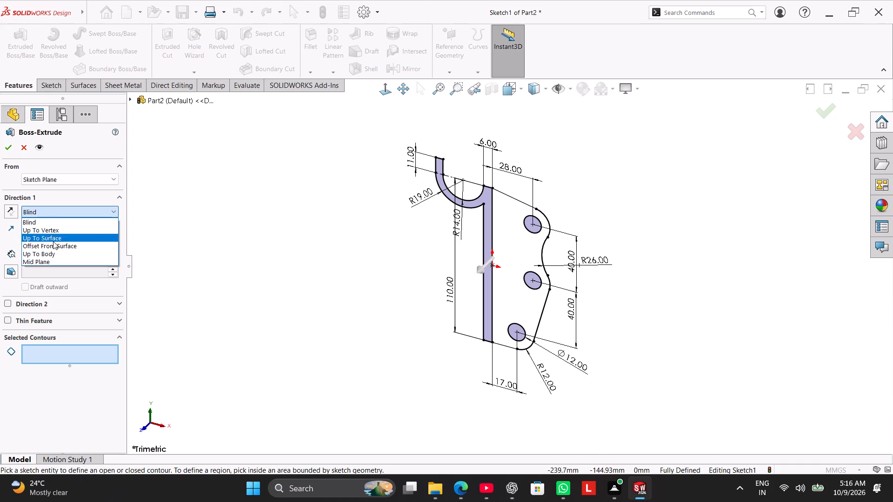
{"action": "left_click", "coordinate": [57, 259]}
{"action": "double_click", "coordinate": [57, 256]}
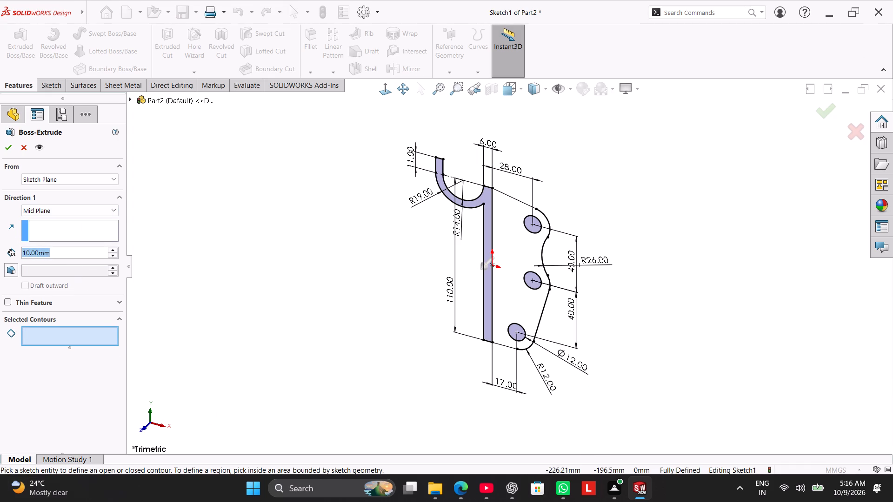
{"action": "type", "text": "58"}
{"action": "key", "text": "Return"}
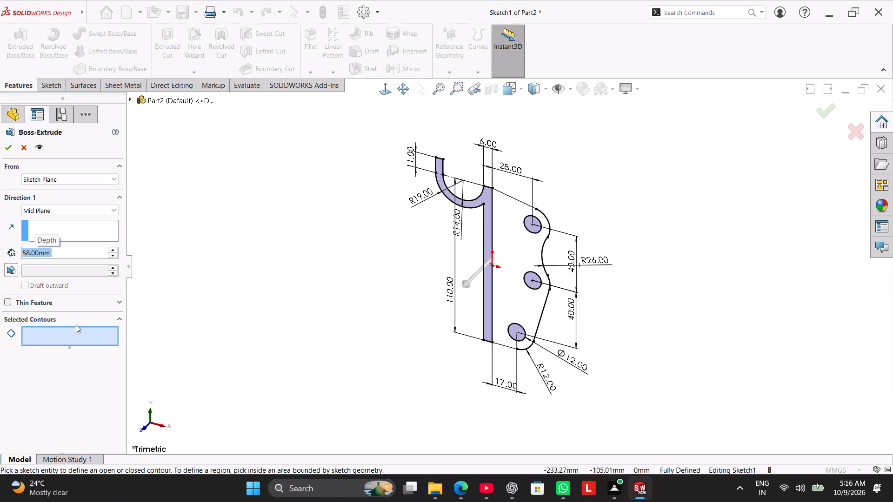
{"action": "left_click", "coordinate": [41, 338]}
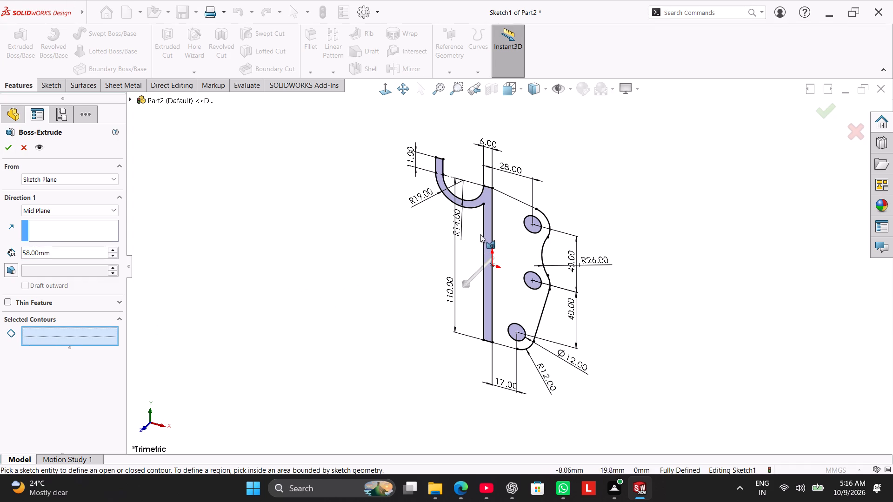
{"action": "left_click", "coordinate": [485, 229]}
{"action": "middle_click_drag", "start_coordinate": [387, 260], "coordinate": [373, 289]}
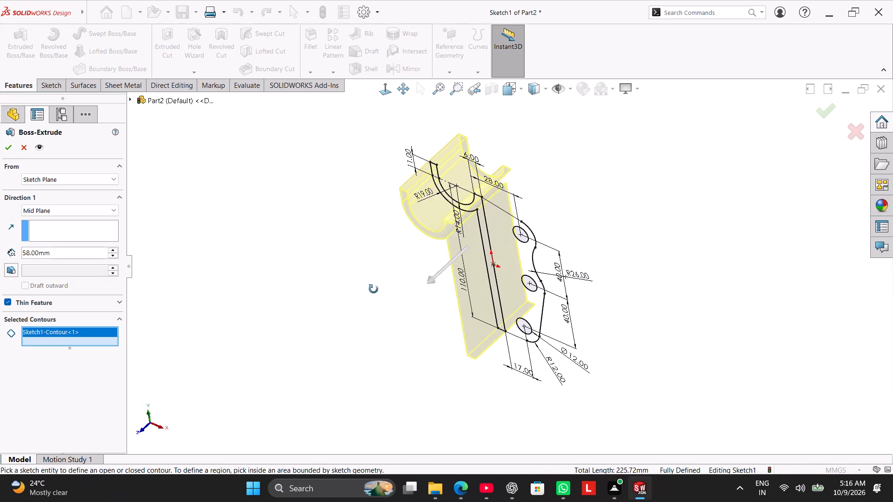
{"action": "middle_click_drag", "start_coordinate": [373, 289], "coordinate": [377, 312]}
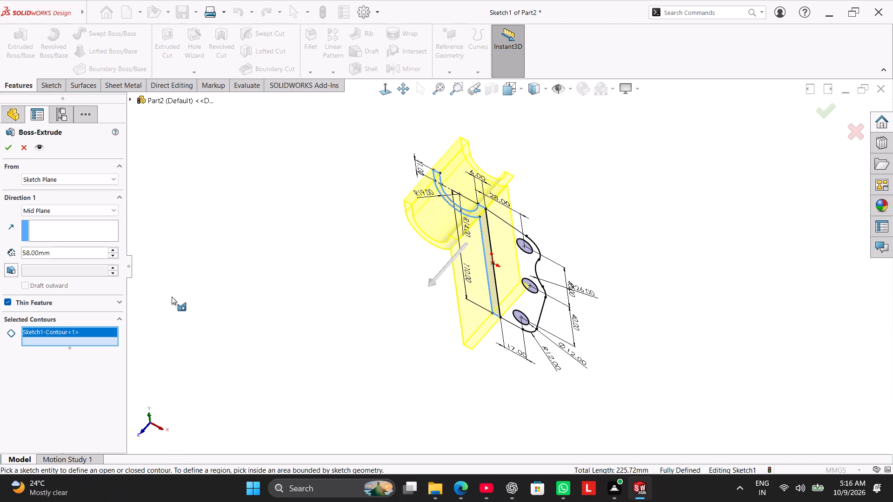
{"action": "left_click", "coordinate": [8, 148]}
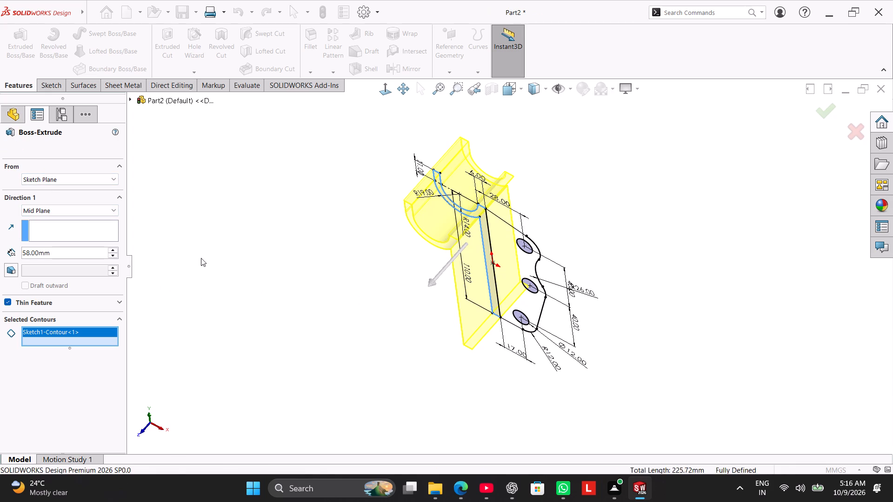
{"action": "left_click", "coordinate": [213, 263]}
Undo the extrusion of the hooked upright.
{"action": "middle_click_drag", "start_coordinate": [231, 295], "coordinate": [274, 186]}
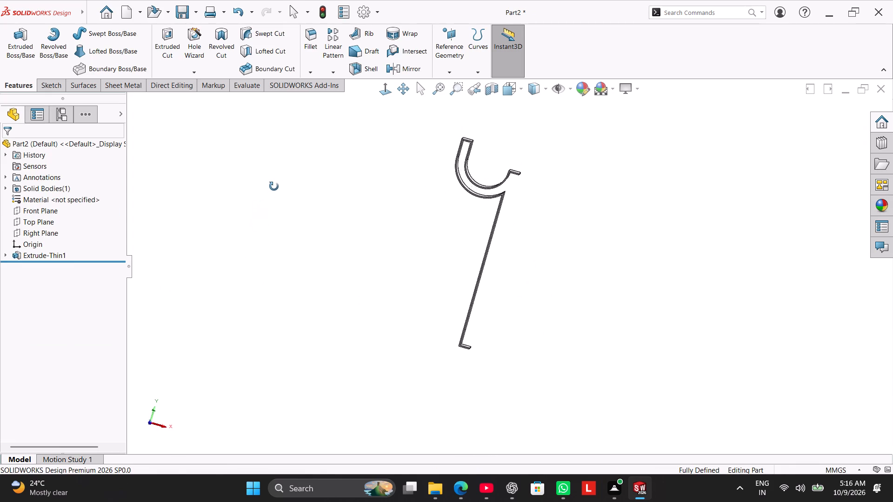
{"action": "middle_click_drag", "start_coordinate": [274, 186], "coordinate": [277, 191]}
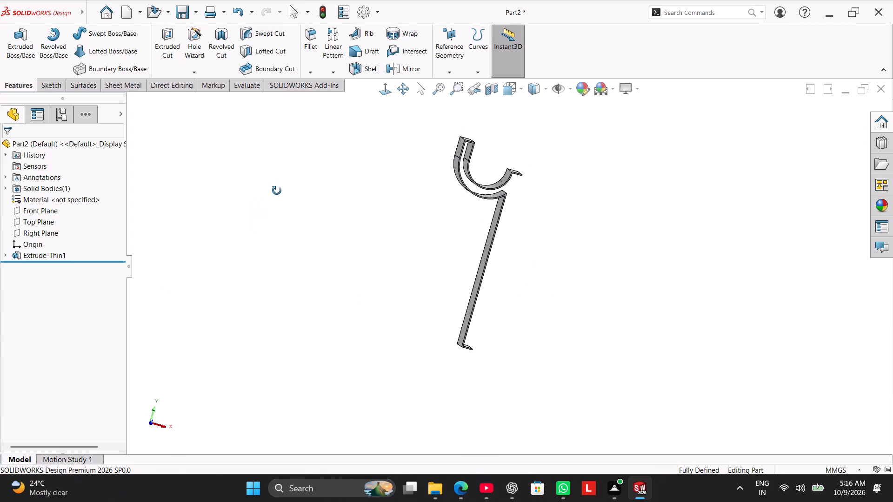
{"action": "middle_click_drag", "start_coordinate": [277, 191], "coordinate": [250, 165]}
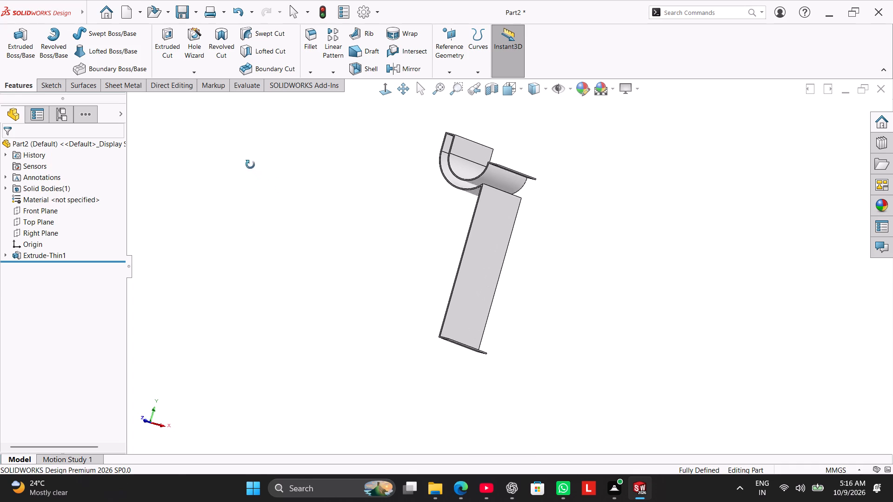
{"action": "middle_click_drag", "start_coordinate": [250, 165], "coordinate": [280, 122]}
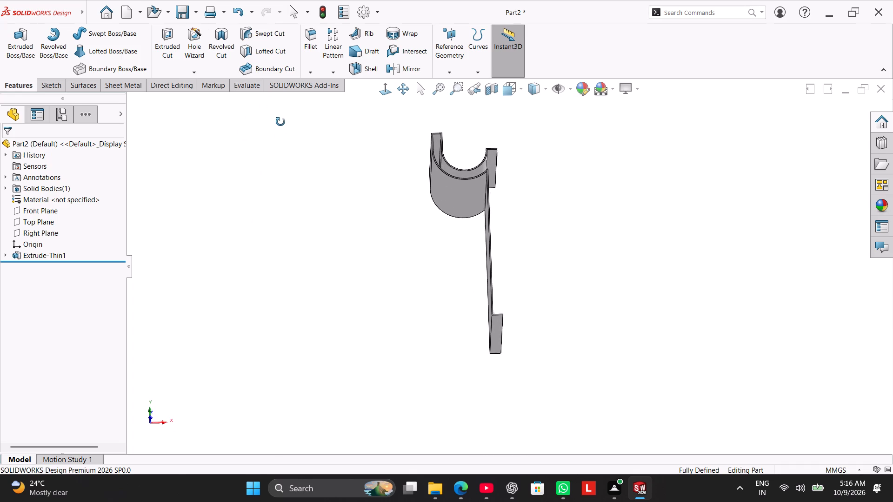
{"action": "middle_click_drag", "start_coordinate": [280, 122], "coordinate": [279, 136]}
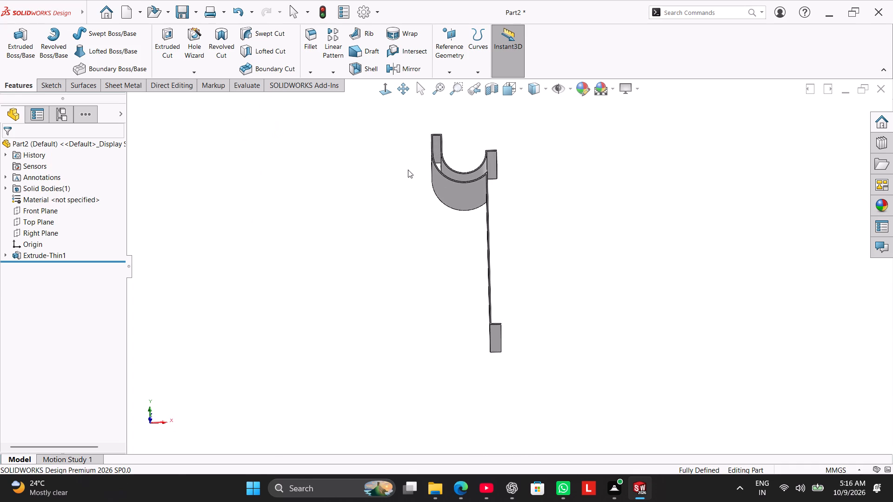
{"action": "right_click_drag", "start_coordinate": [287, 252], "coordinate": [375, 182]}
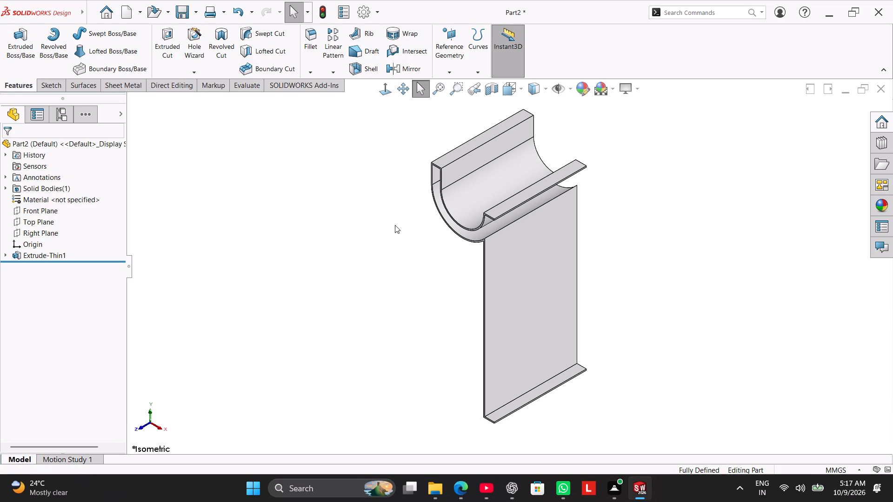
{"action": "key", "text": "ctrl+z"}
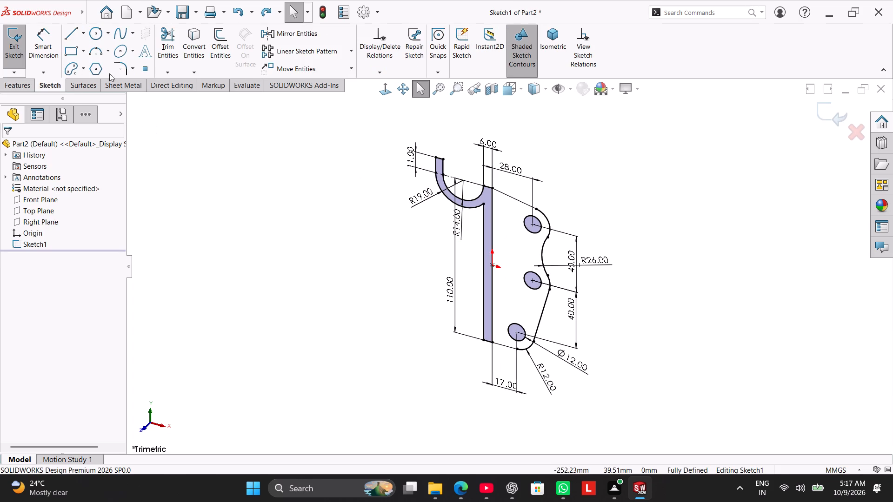
Sketch a 110 mm vertical line along the upright's edge facing the holes, from its top corner to its bottom corner.
{"action": "left_click", "coordinate": [74, 35]}
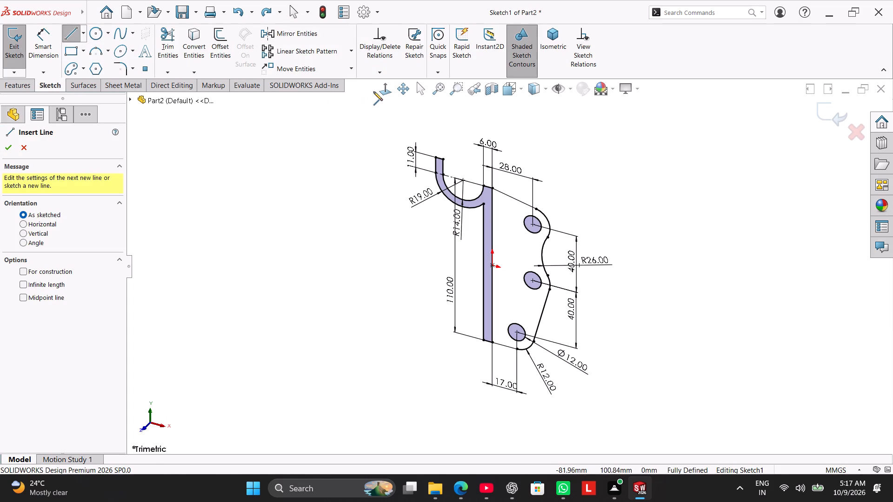
{"action": "left_click", "coordinate": [381, 91]}
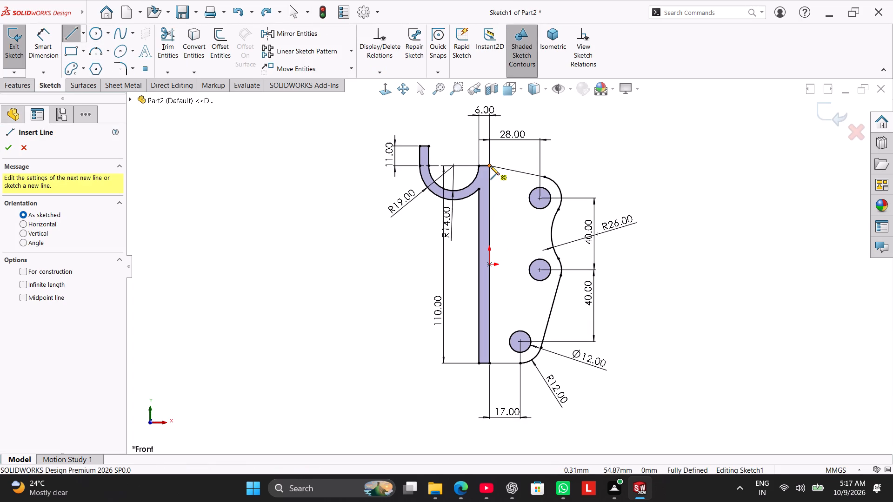
{"action": "left_click", "coordinate": [490, 166]}
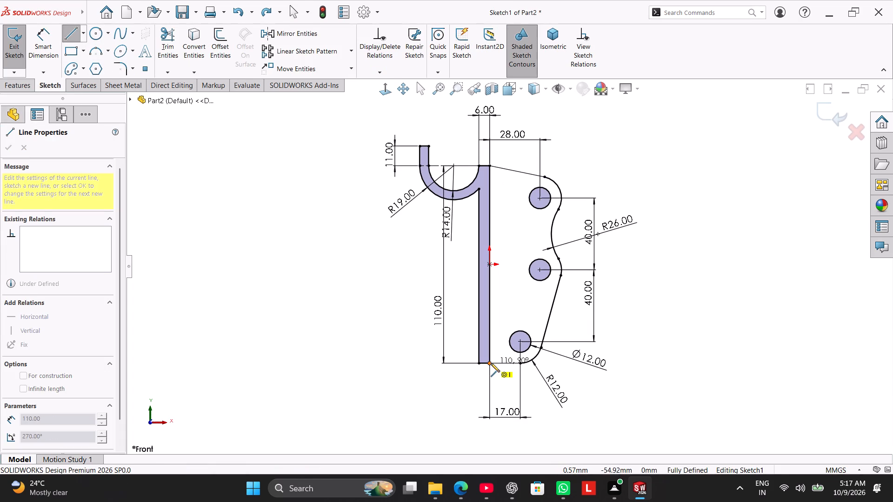
{"action": "left_click", "coordinate": [491, 363]}
{"action": "right_click", "coordinate": [323, 302]}
{"action": "left_click", "coordinate": [340, 309]}
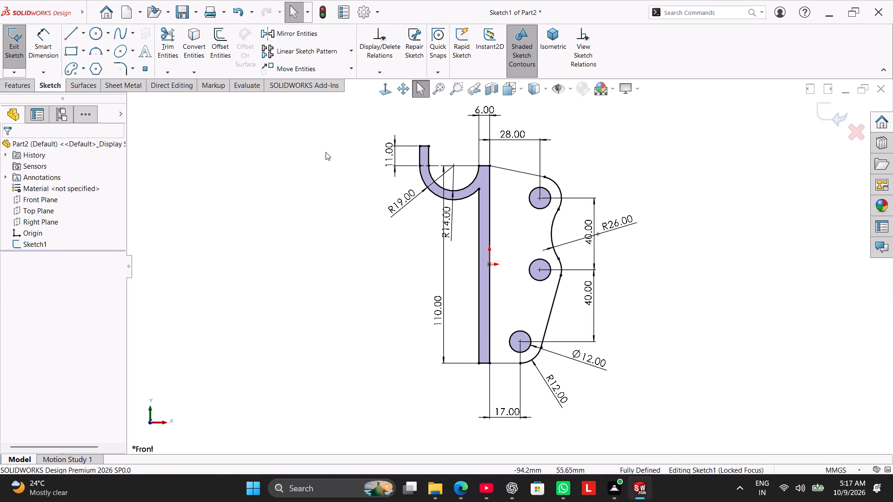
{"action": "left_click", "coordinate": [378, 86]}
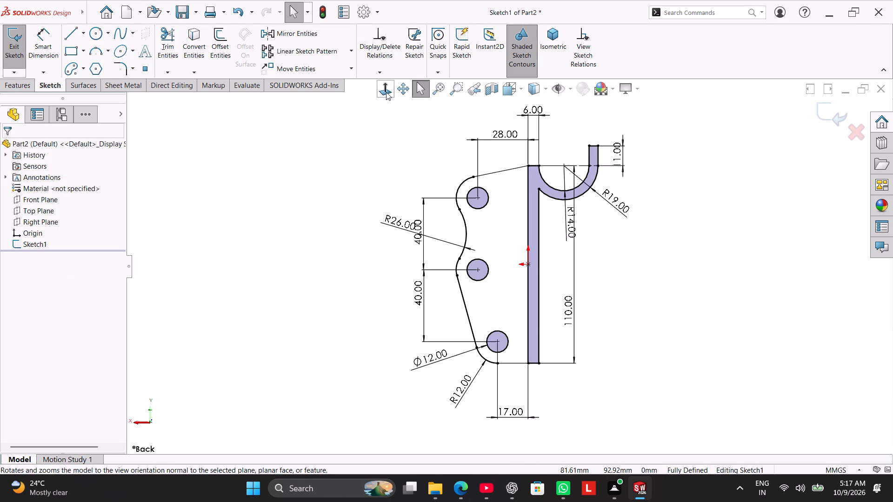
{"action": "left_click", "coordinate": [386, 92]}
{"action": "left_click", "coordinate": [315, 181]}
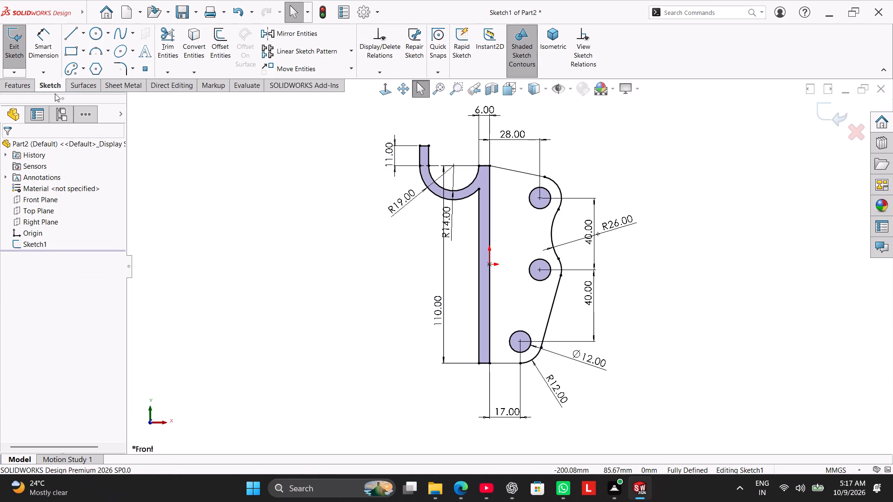
Extrude the hook and upright regions of the sketch 58 mm with the Mid Plane end condition.
{"action": "left_click", "coordinate": [18, 84]}
{"action": "left_click", "coordinate": [33, 47]}
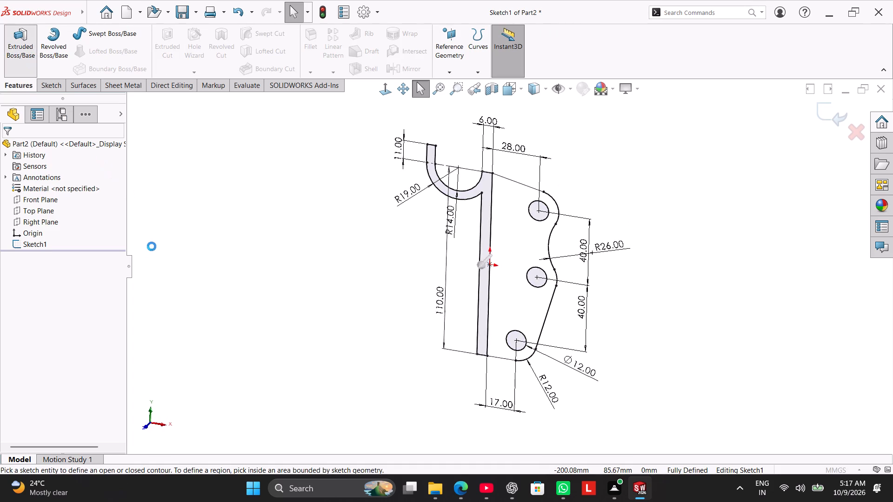
{"action": "left_click", "coordinate": [486, 234]}
{"action": "left_click", "coordinate": [438, 164]}
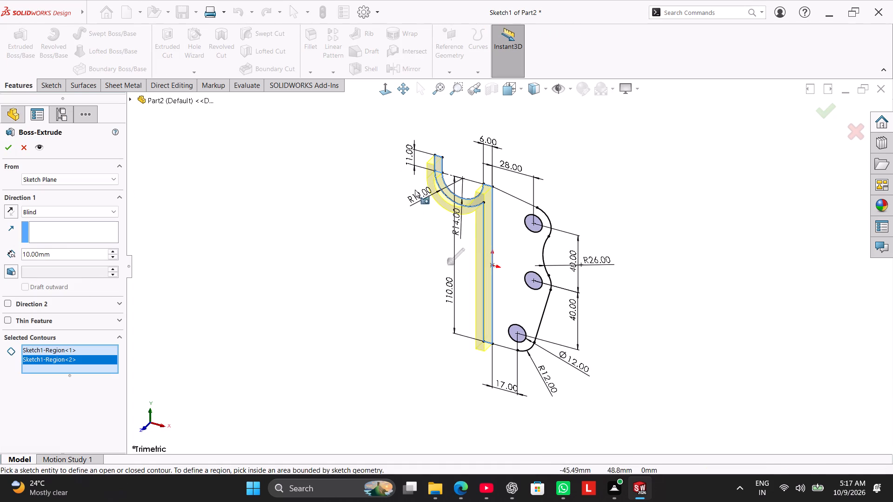
{"action": "middle_click_drag", "start_coordinate": [419, 282], "coordinate": [473, 324]}
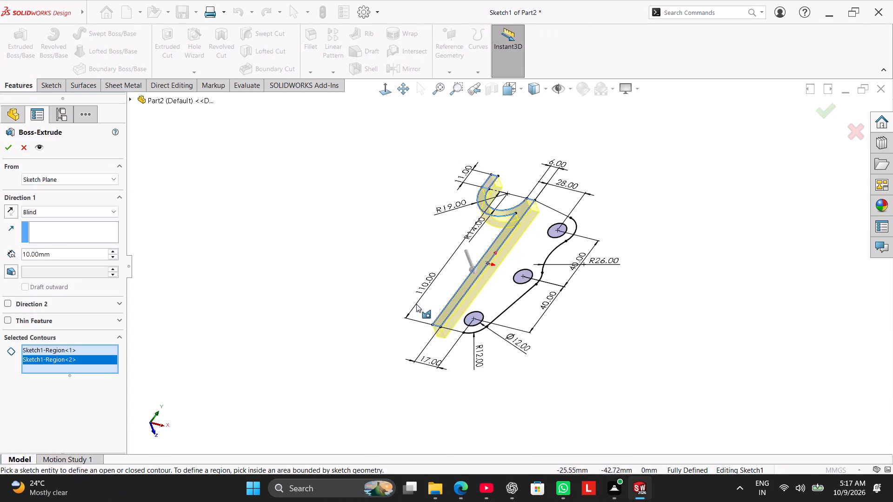
{"action": "scroll", "coordinate": [416, 304], "scroll_direction": "down", "scroll_amount": 2}
{"action": "middle_click_drag", "start_coordinate": [401, 295], "coordinate": [353, 277]}
{"action": "left_click", "coordinate": [77, 210]}
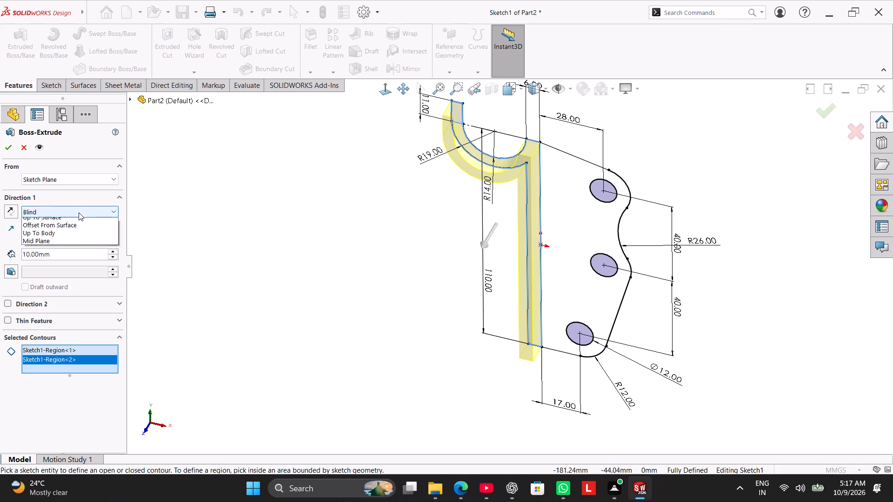
{"action": "left_click", "coordinate": [81, 263]}
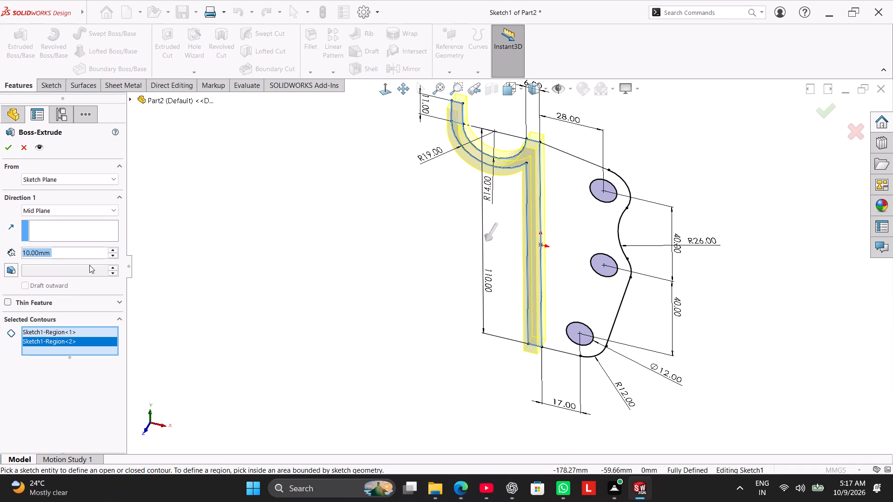
{"action": "type", "text": "58"}
{"action": "key", "text": "Return"}
{"action": "key", "text": "period"}
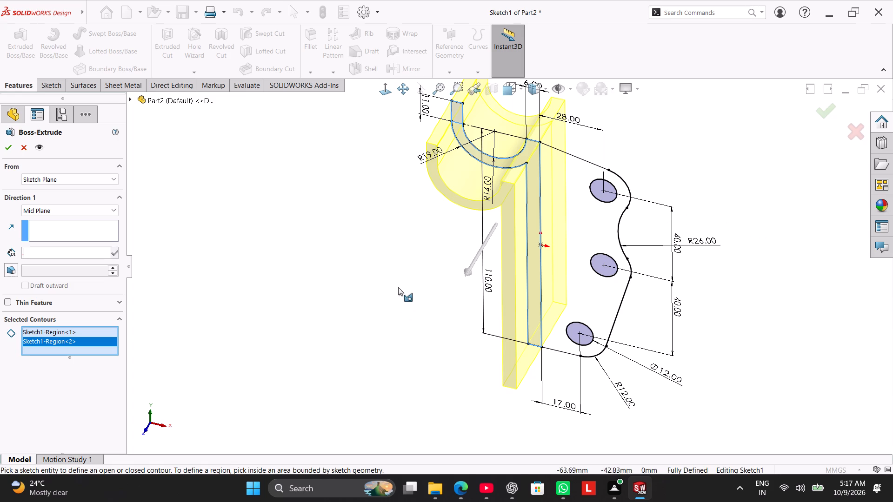
{"action": "middle_click_drag", "start_coordinate": [406, 283], "coordinate": [399, 280]}
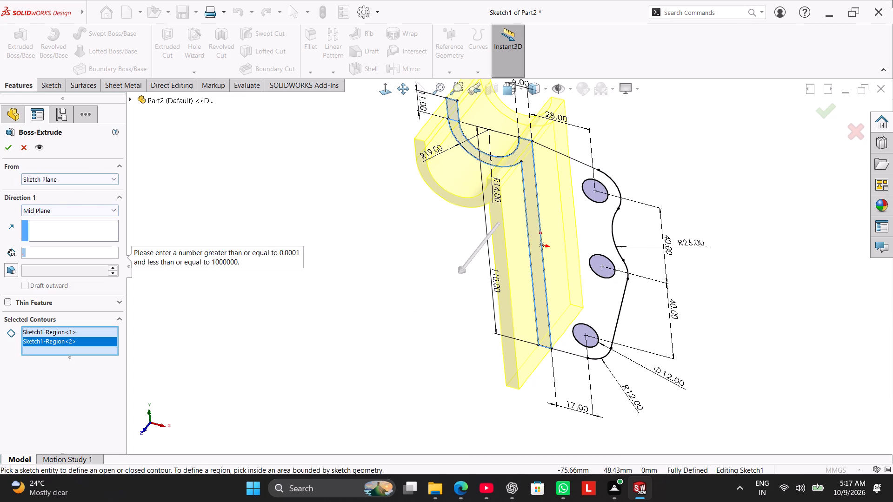
{"action": "left_click", "coordinate": [5, 147]}
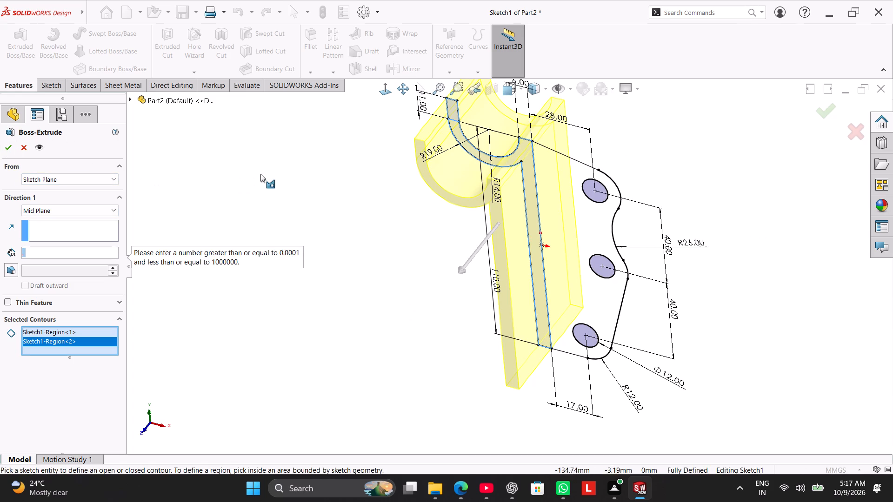
{"action": "left_click", "coordinate": [8, 147]}
{"action": "left_click", "coordinate": [8, 147]}
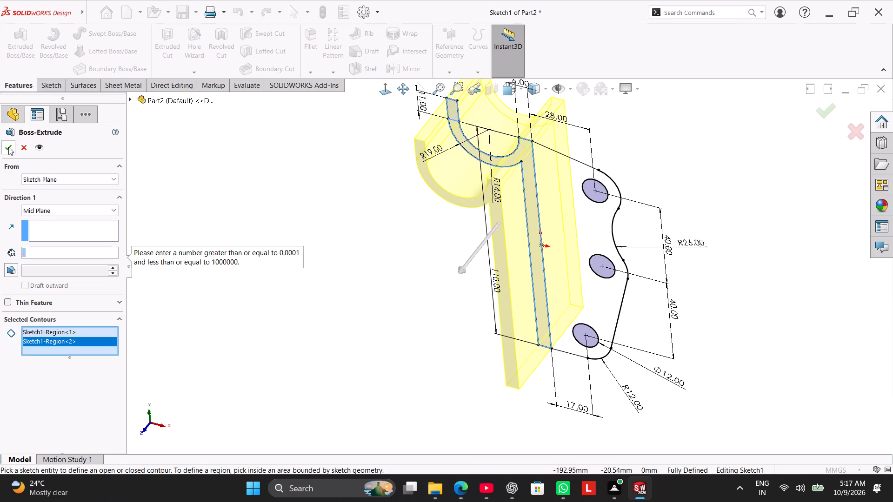
{"action": "triple_click", "coordinate": [8, 147]}
{"action": "left_click", "coordinate": [8, 147]}
{"action": "triple_click", "coordinate": [8, 147]}
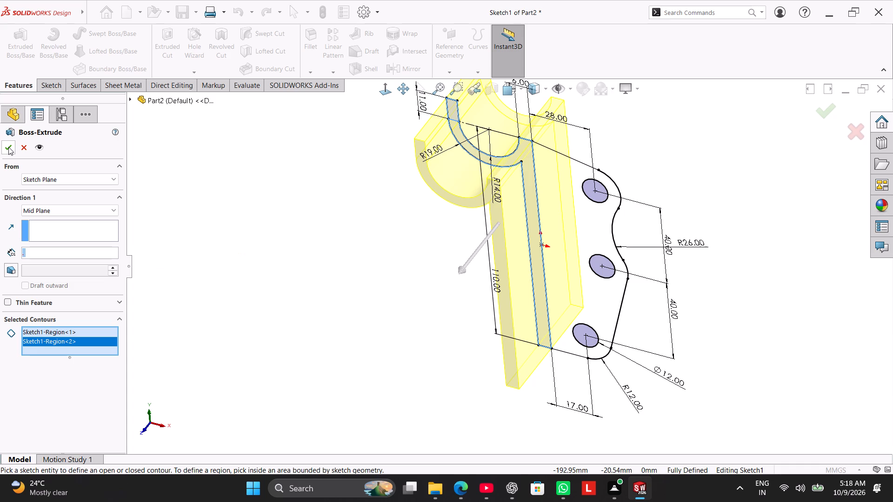
{"action": "triple_click", "coordinate": [8, 147]}
{"action": "left_click", "coordinate": [8, 147]}
{"action": "triple_click", "coordinate": [8, 147]}
{"action": "triple_click", "coordinate": [65, 256]}
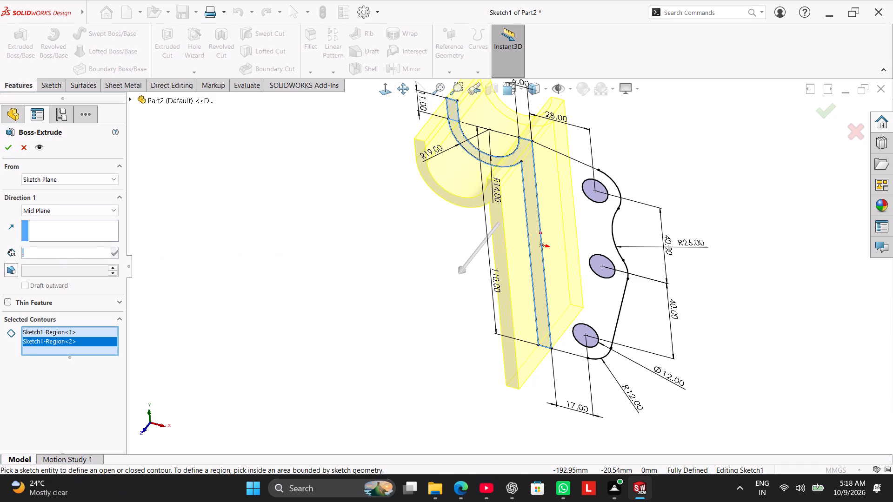
{"action": "key", "text": "BackSpace"}
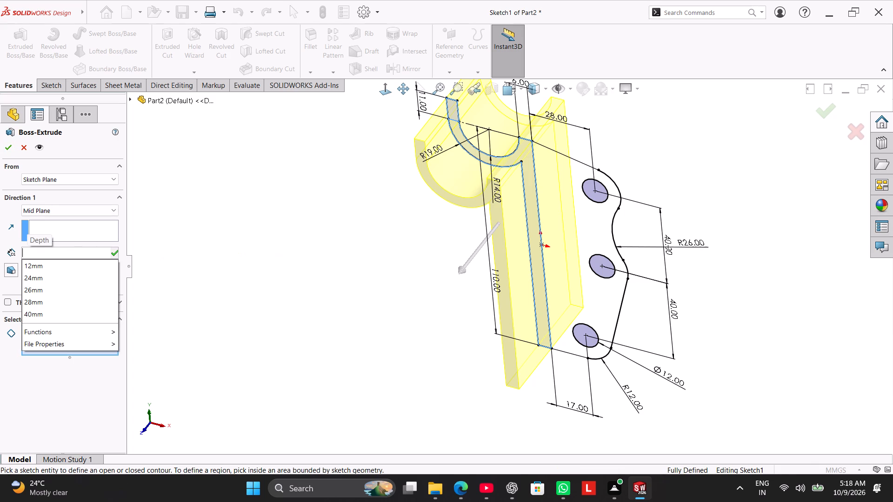
{"action": "type", "text": "58"}
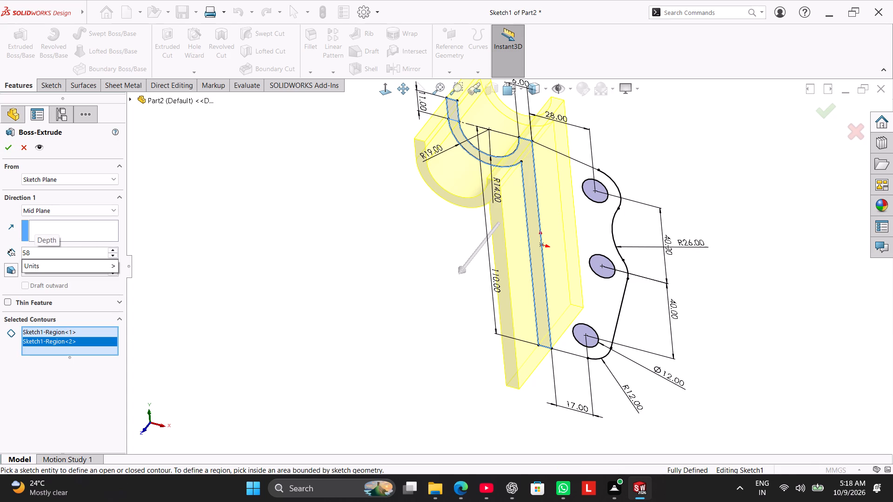
{"action": "key", "text": "Return"}
{"action": "left_click", "coordinate": [4, 147]}
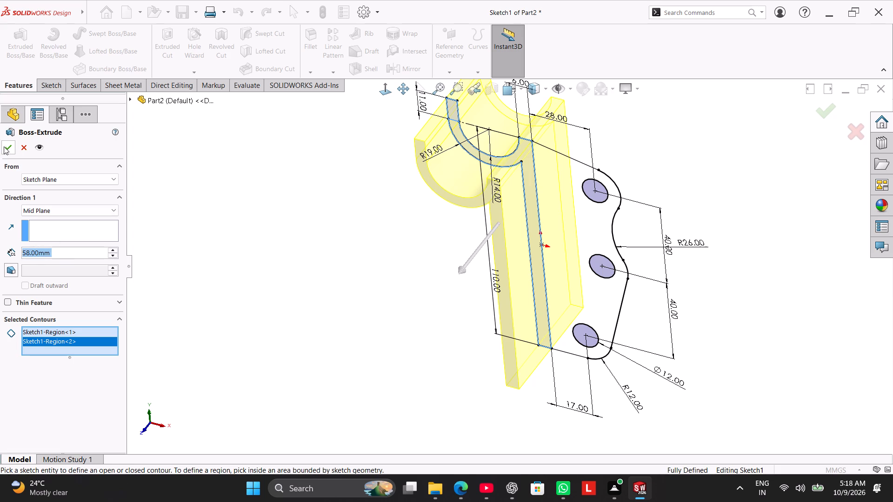
{"action": "left_click", "coordinate": [173, 230]}
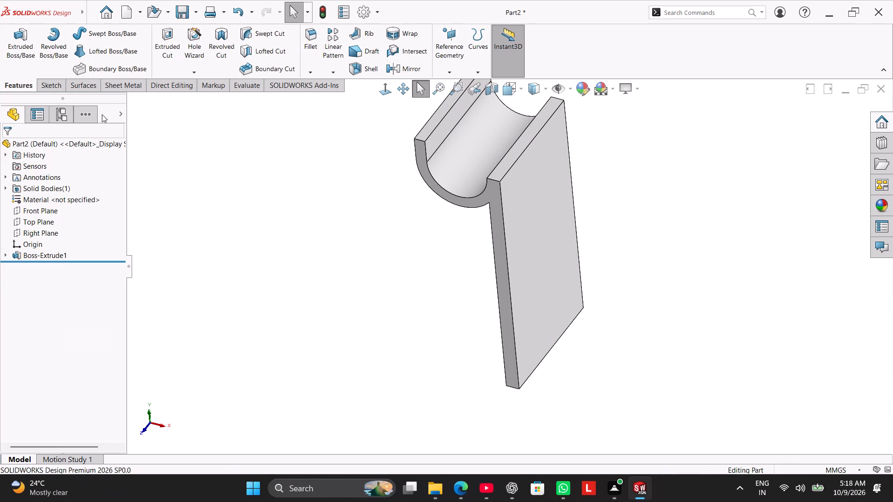
Extrude the three-hole profile region of Sketch1 6 mm Blind, starting from the rear end face of the hooked upright.
{"action": "left_click", "coordinate": [25, 46]}
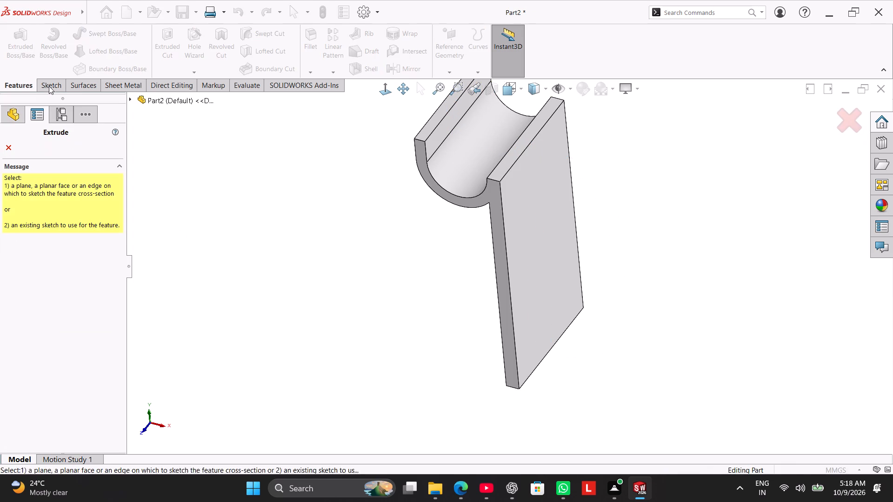
{"action": "left_click", "coordinate": [130, 101]}
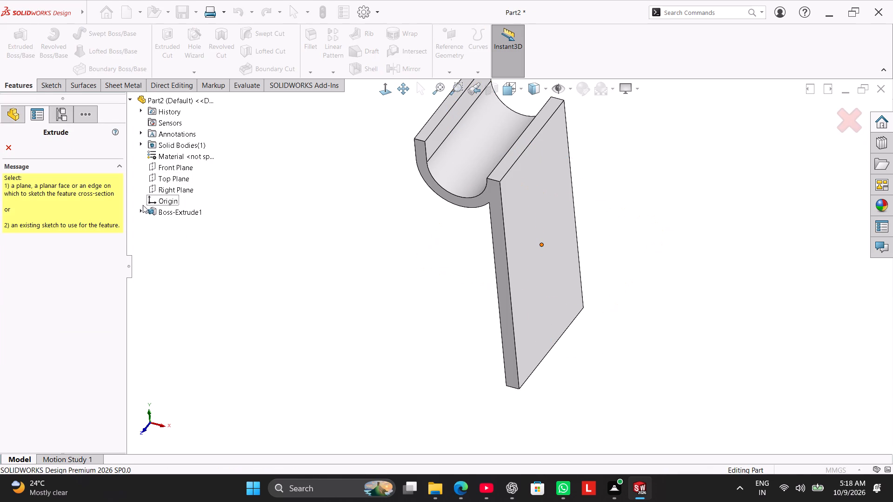
{"action": "left_click", "coordinate": [141, 211]}
{"action": "left_click", "coordinate": [160, 222]}
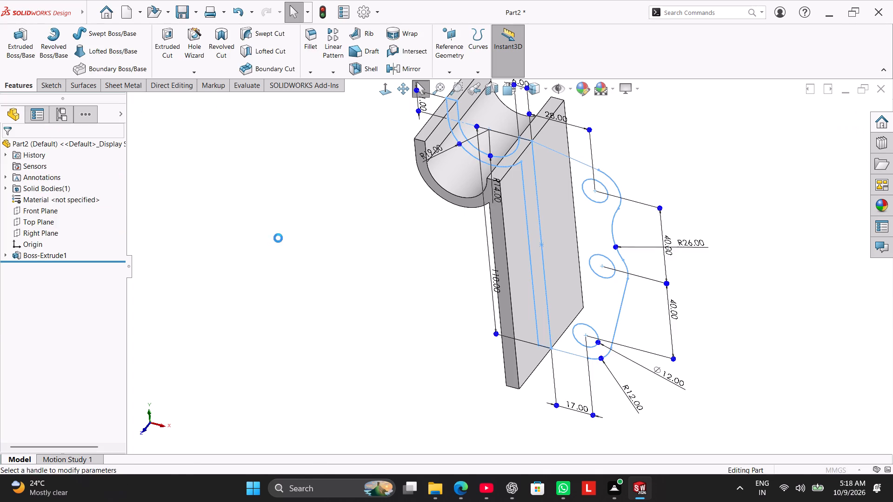
{"action": "left_click", "coordinate": [566, 189]}
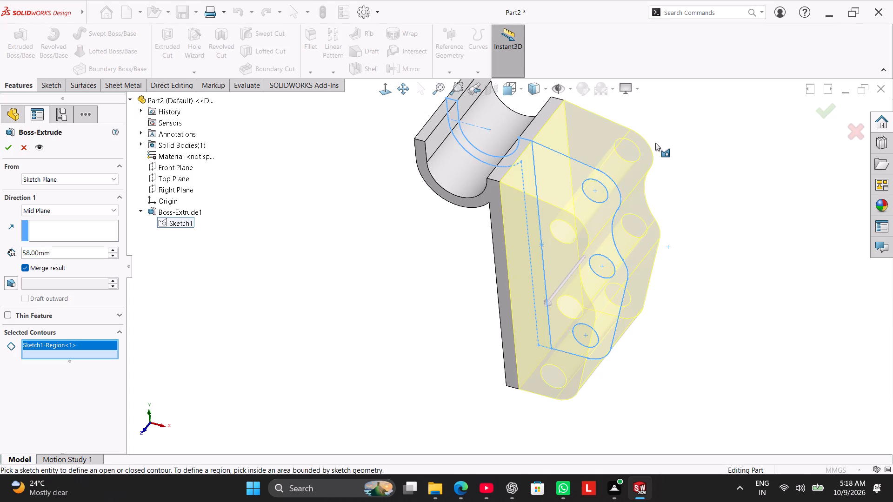
{"action": "scroll", "coordinate": [657, 140], "scroll_direction": "up", "scroll_amount": 2}
{"action": "left_click", "coordinate": [60, 213]}
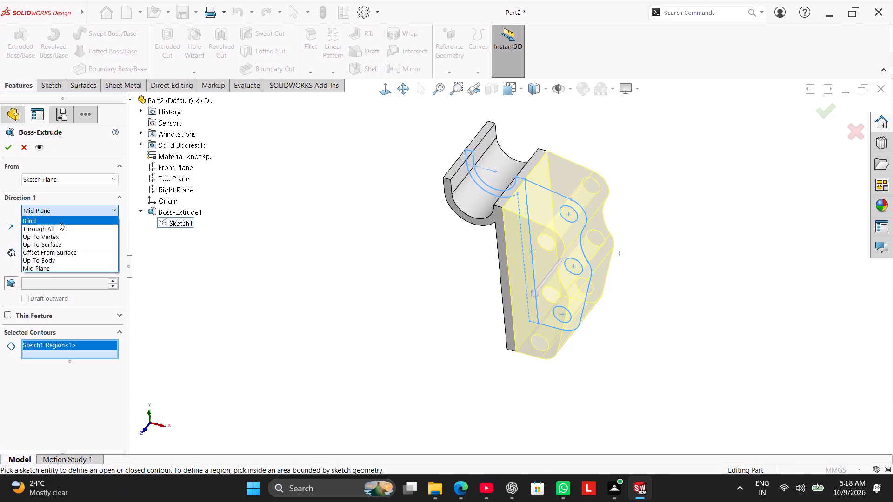
{"action": "left_click", "coordinate": [60, 223]}
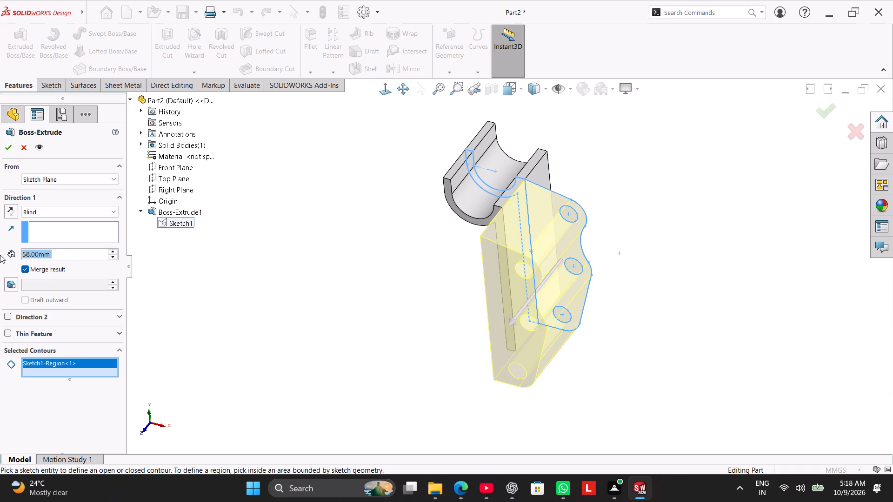
{"action": "key", "text": "6"}
{"action": "key", "text": "Return"}
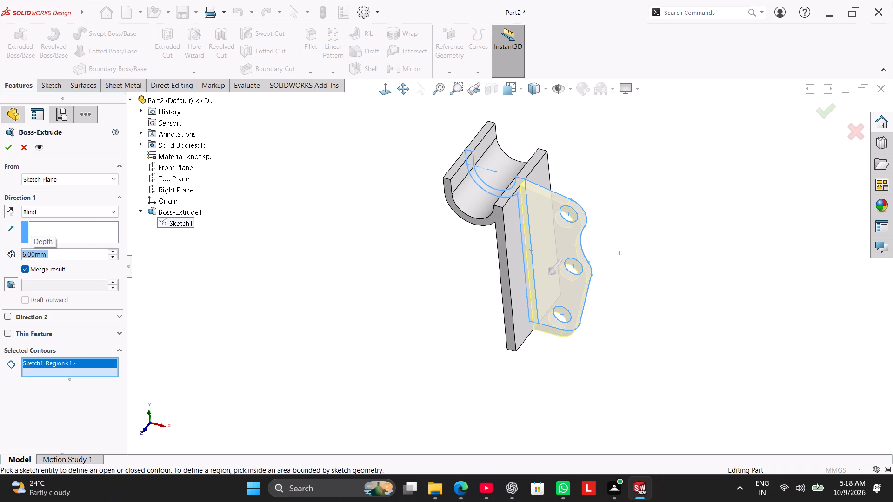
{"action": "left_click", "coordinate": [109, 178]}
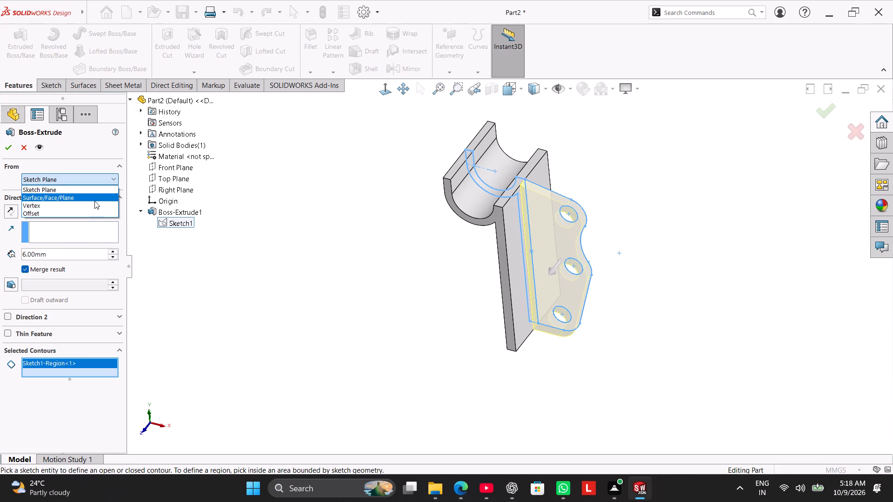
{"action": "left_click", "coordinate": [94, 201]}
{"action": "middle_click_drag", "start_coordinate": [640, 182], "coordinate": [600, 239]}
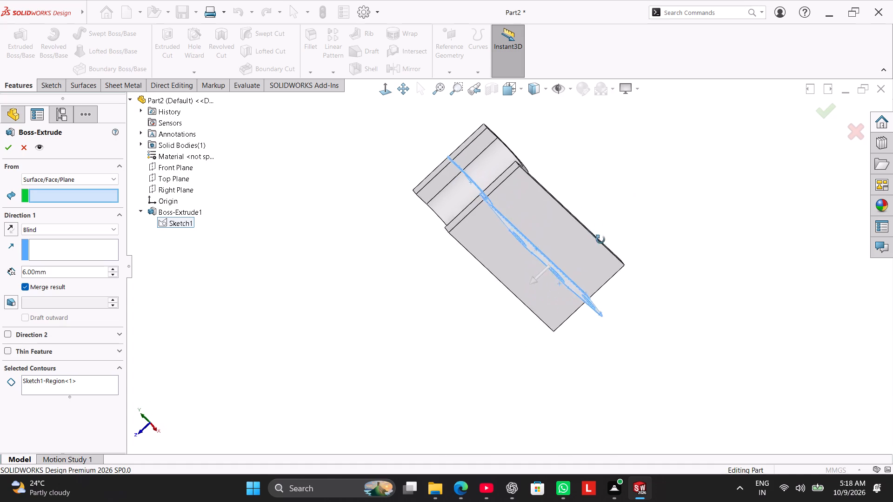
{"action": "middle_click_drag", "start_coordinate": [600, 239], "coordinate": [613, 247]}
{"action": "middle_click_drag", "start_coordinate": [608, 198], "coordinate": [587, 261]}
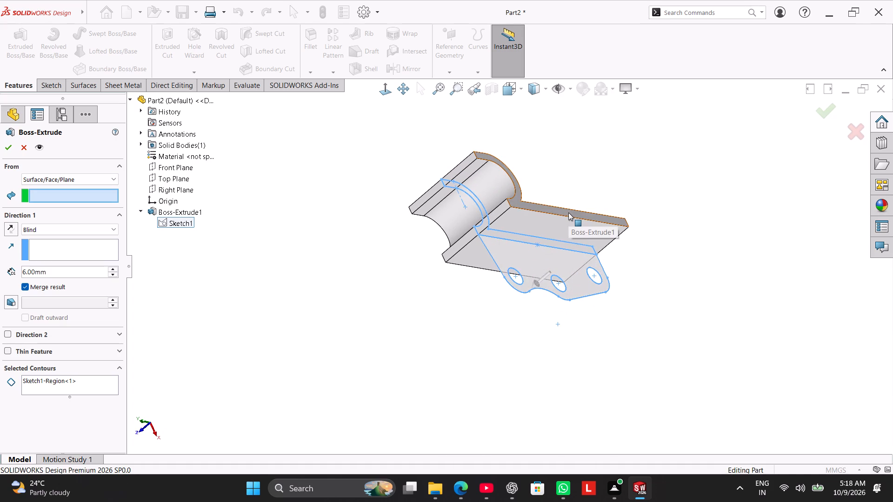
{"action": "left_click", "coordinate": [568, 212]}
{"action": "middle_click_drag", "start_coordinate": [469, 289], "coordinate": [504, 215]}
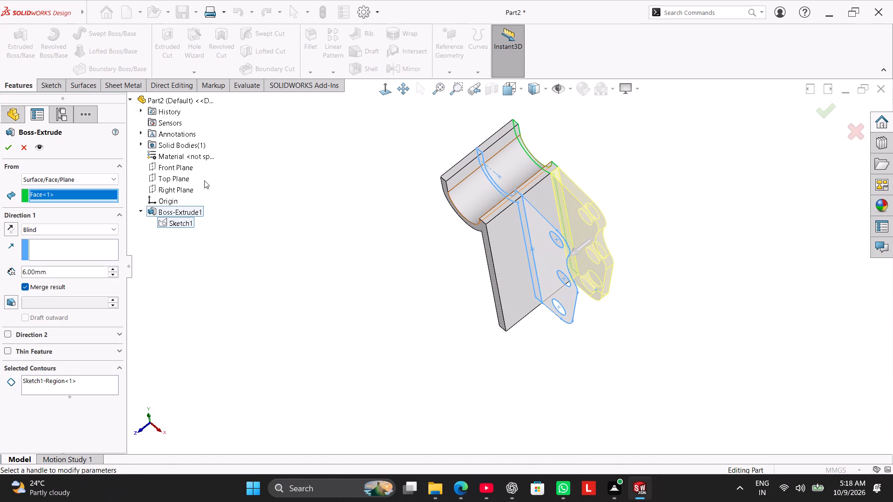
{"action": "left_click", "coordinate": [10, 148]}
{"action": "left_click", "coordinate": [227, 279]}
Sketch a circle of about 12.2 mm radius on the upright's flange-side face, centred about 28 mm below and 4.5 mm beside the origin.
{"action": "right_click_drag", "start_coordinate": [269, 346], "coordinate": [650, 139]}
{"action": "left_click", "coordinate": [292, 278]}
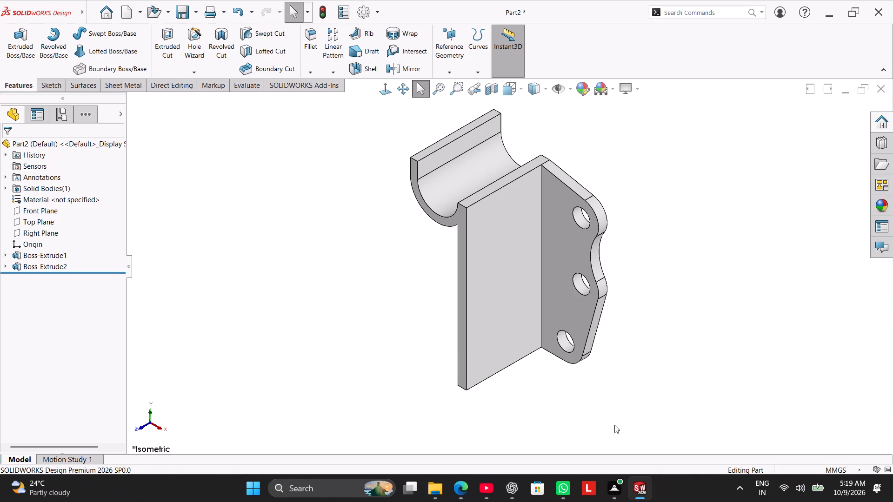
{"action": "middle_click_drag", "start_coordinate": [583, 430], "coordinate": [589, 382]}
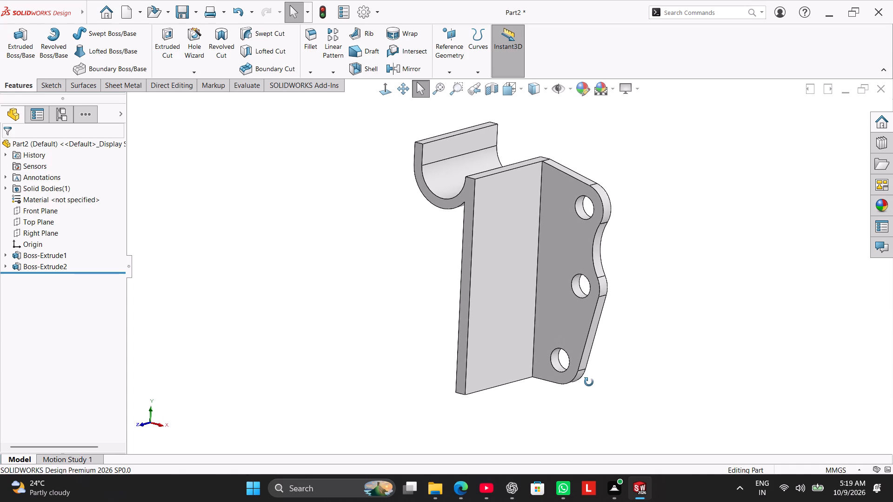
{"action": "middle_click_drag", "start_coordinate": [589, 382], "coordinate": [556, 390]}
{"action": "right_click_drag", "start_coordinate": [344, 387], "coordinate": [493, 283]}
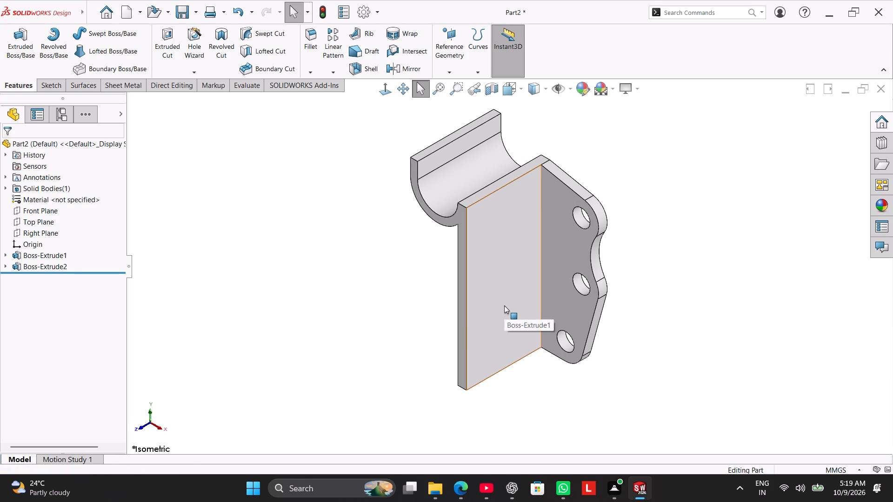
{"action": "right_click", "coordinate": [506, 272]}
{"action": "left_click", "coordinate": [532, 264]}
{"action": "left_click", "coordinate": [331, 289]}
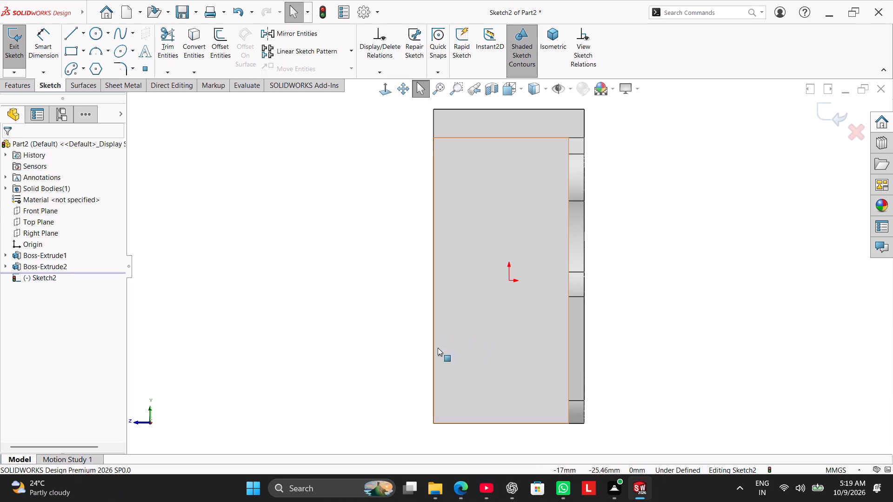
{"action": "left_click", "coordinate": [98, 37]}
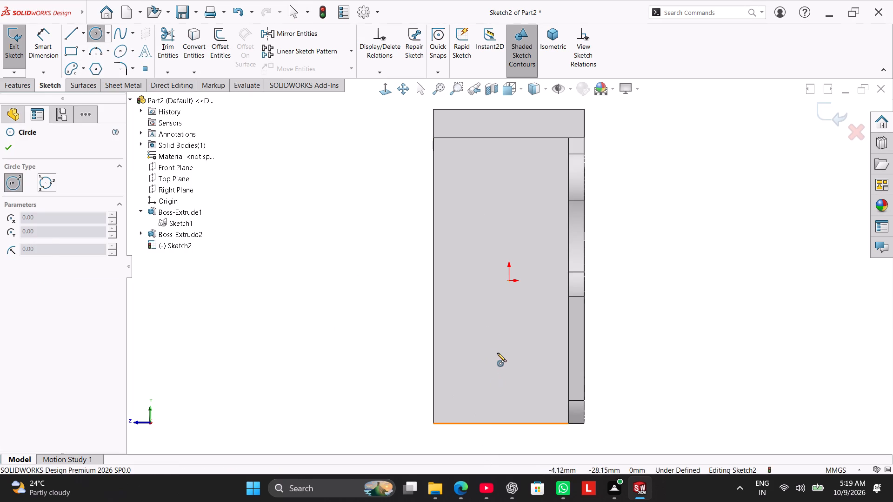
{"action": "left_click", "coordinate": [497, 353]}
{"action": "left_click", "coordinate": [515, 379]}
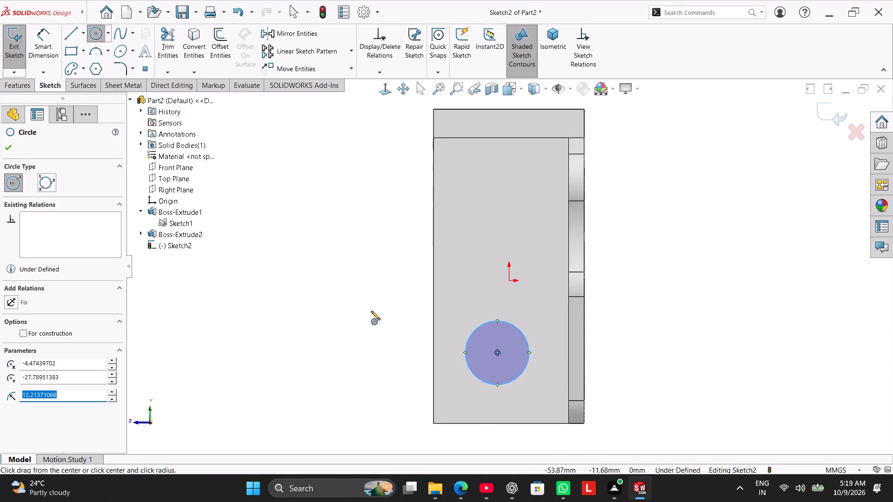
Dimension the circle's centre 20 mm horizontally from the upright's vertical edge beside the flange.
{"action": "middle_click_drag", "start_coordinate": [374, 311], "coordinate": [400, 318]}
{"action": "left_click", "coordinate": [388, 90]}
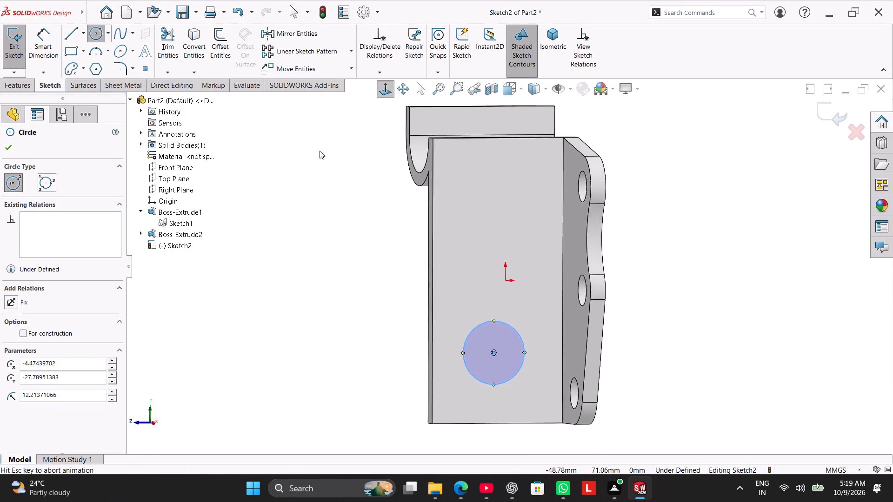
{"action": "left_click", "coordinate": [40, 38]}
{"action": "left_click", "coordinate": [496, 352]}
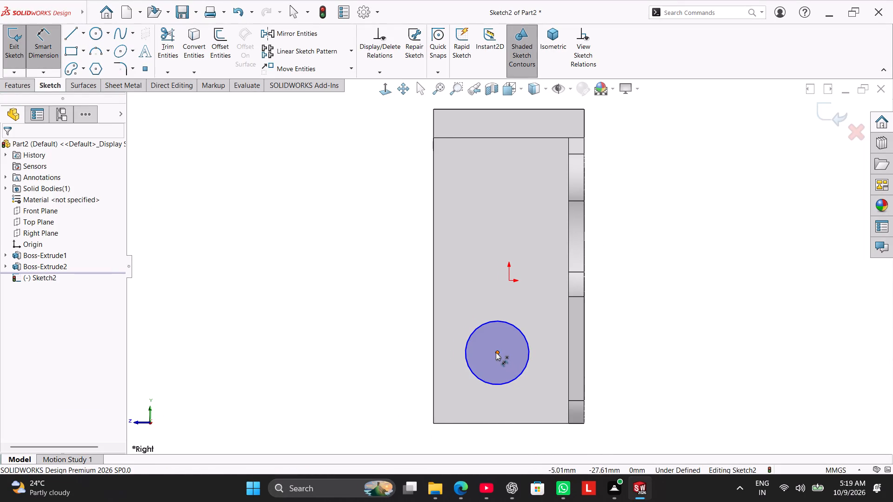
{"action": "left_click", "coordinate": [569, 419]}
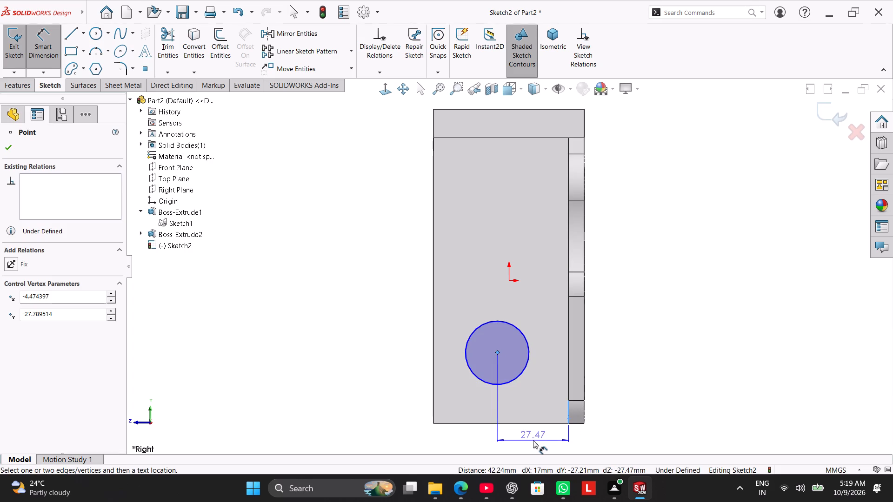
{"action": "left_click", "coordinate": [41, 54]}
{"action": "left_click_drag", "start_coordinate": [42, 45], "coordinate": [60, 64]}
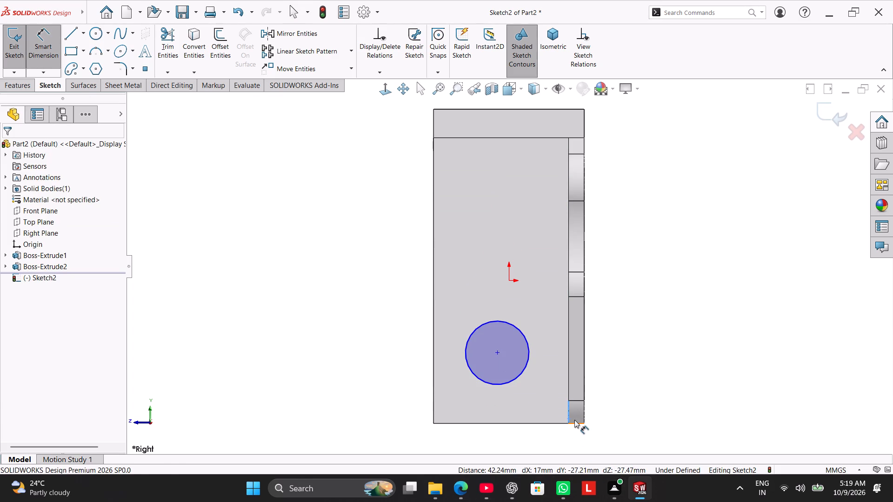
{"action": "left_click", "coordinate": [568, 416]}
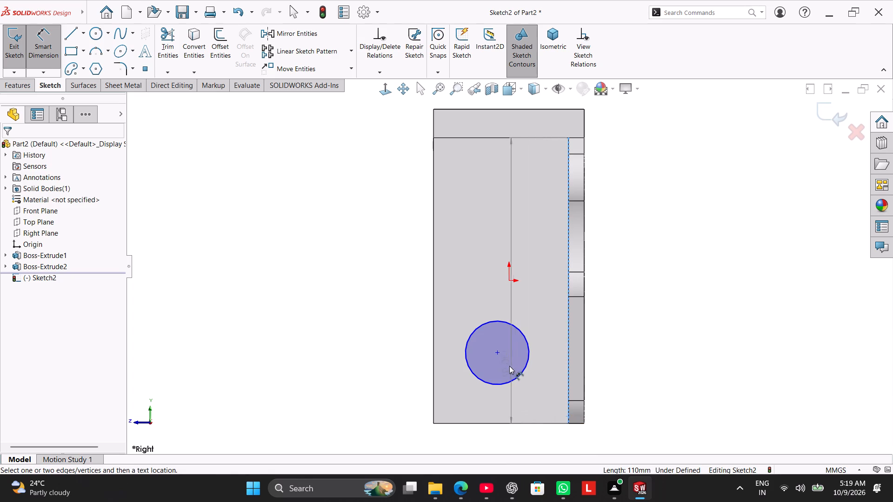
{"action": "left_click", "coordinate": [497, 353]}
{"action": "left_click", "coordinate": [535, 446]}
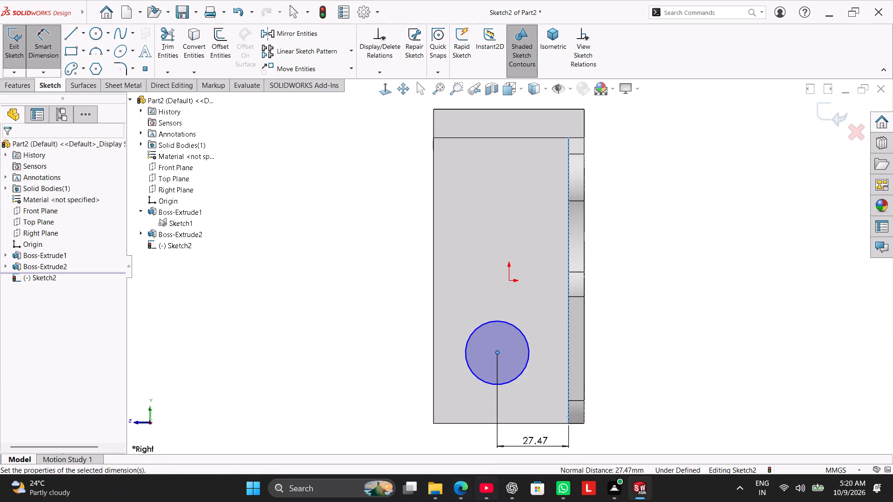
{"action": "type", "text": "20"}
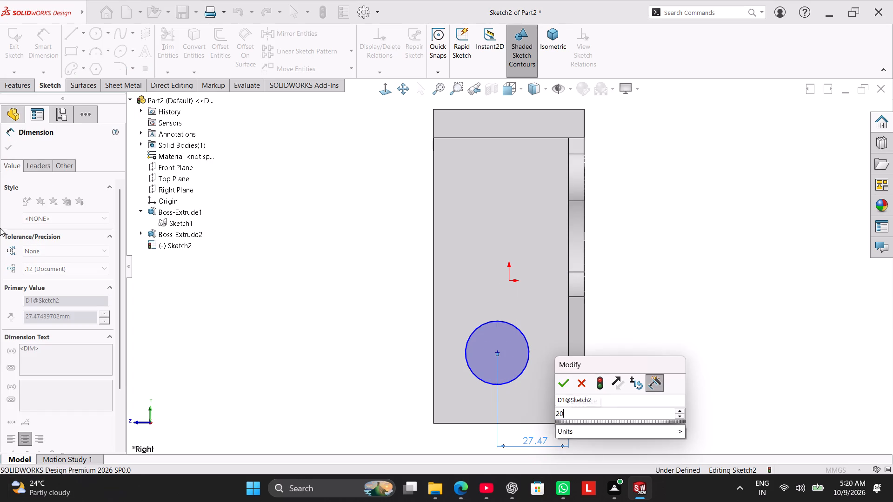
{"action": "key", "text": "Return"}
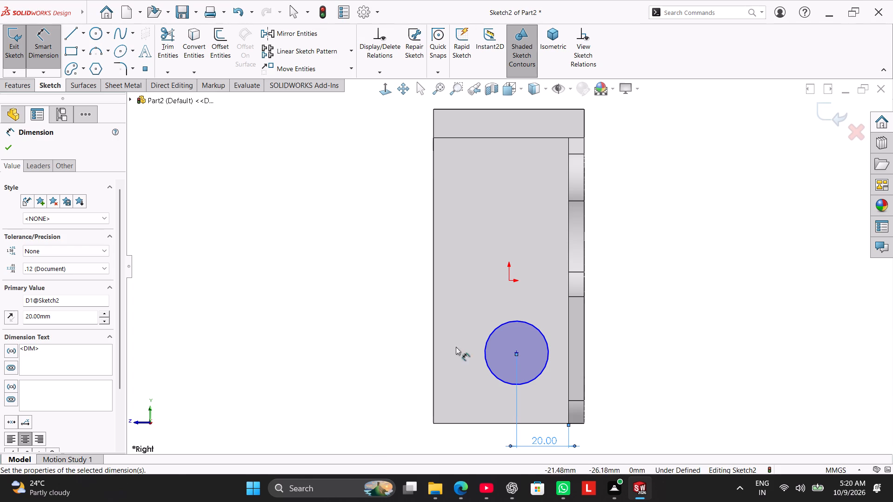
Dimension the circle's diameter at 20 mm.
{"action": "left_click_drag", "start_coordinate": [493, 333], "coordinate": [488, 332]}
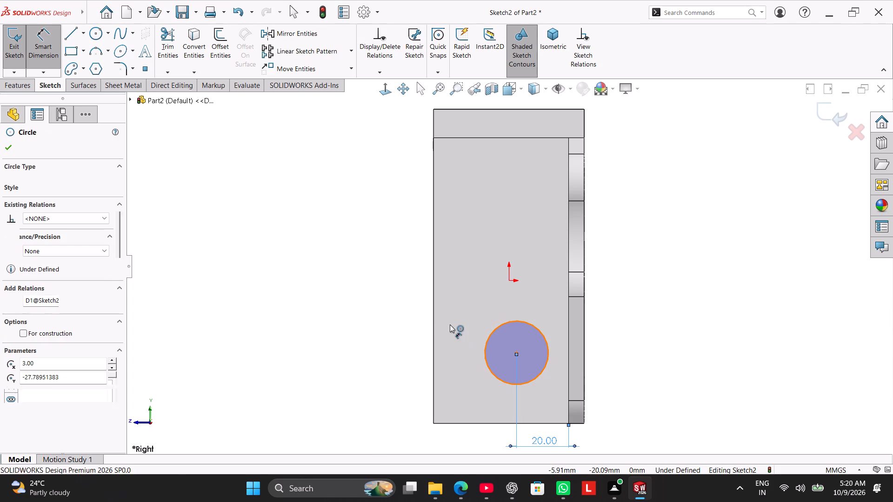
{"action": "left_click", "coordinate": [397, 297]}
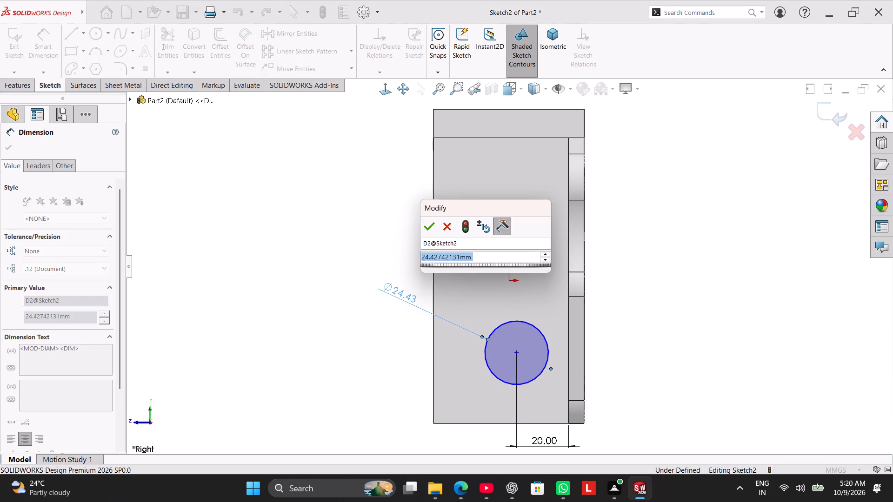
{"action": "key", "text": "2"}
{"action": "key", "text": "0"}
{"action": "key", "text": "Return"}
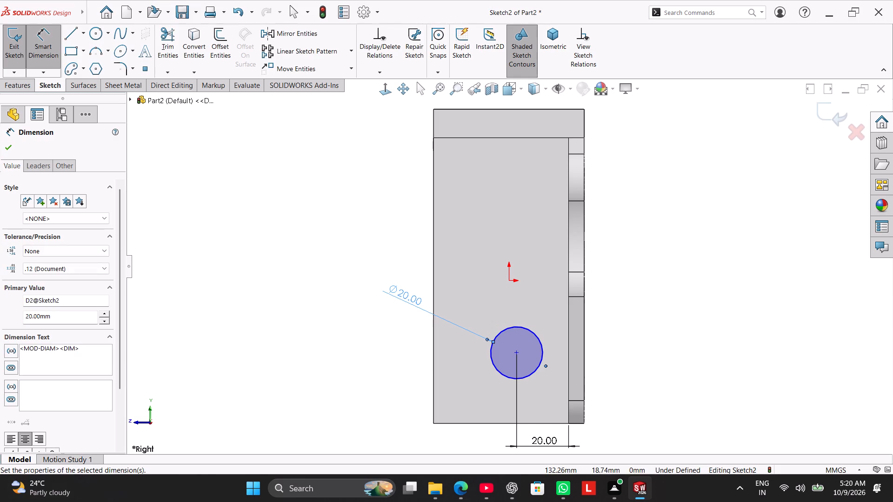
{"action": "right_click", "coordinate": [693, 251]}
{"action": "left_click_drag", "start_coordinate": [721, 280], "coordinate": [717, 281]}
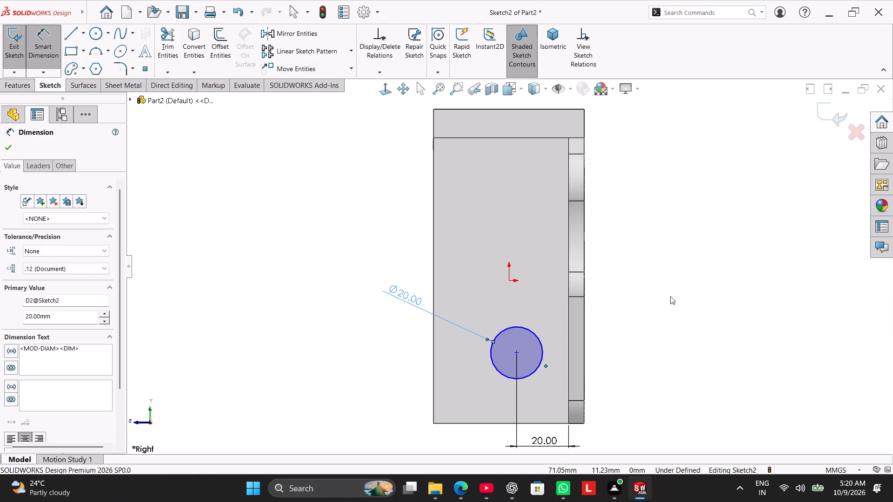
Sketch a larger circle of about 20.5 mm radius concentric with the 20 mm circle.
{"action": "left_click", "coordinate": [97, 32]}
{"action": "left_click", "coordinate": [515, 353]}
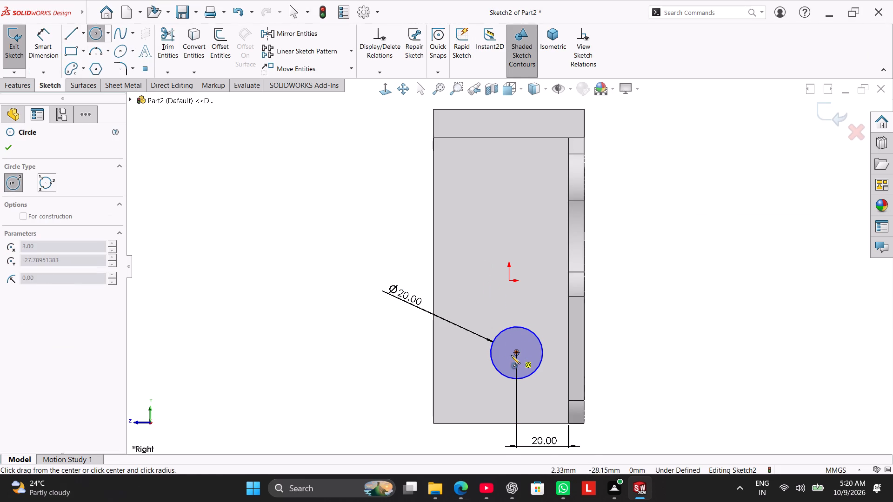
{"action": "left_click", "coordinate": [473, 383]}
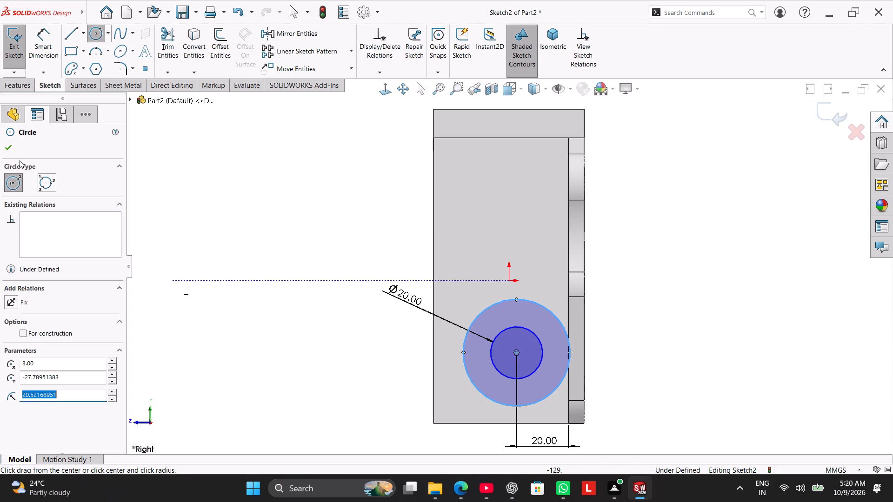
Dimension the larger circle at 40 mm diameter and display that dimension as a radius.
{"action": "left_click", "coordinate": [44, 56]}
{"action": "left_click", "coordinate": [480, 389]}
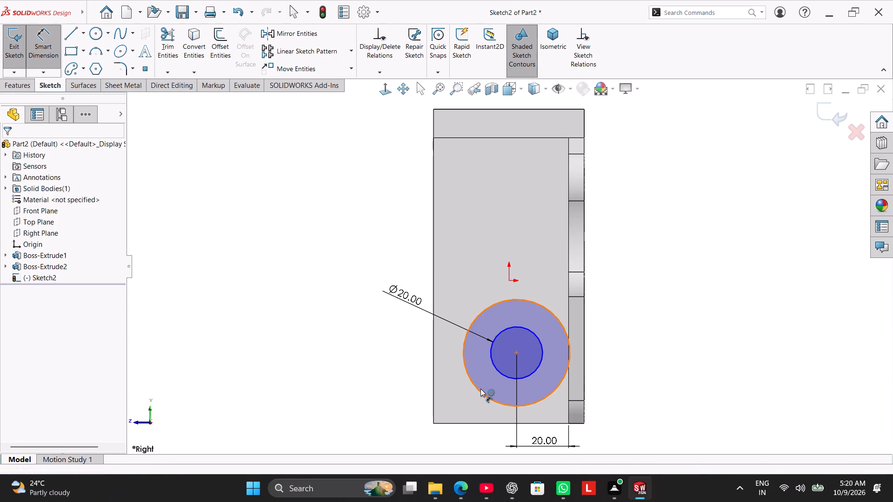
{"action": "left_click", "coordinate": [404, 417]}
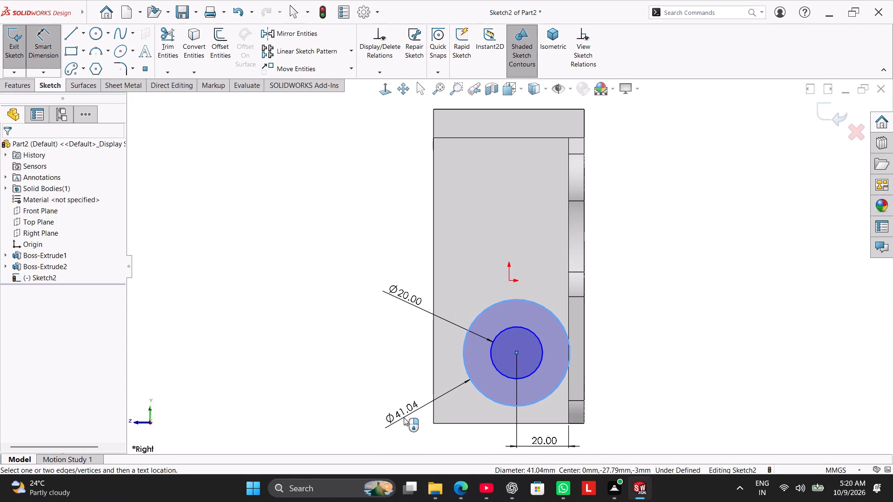
{"action": "key", "text": "4"}
{"action": "key", "text": "0"}
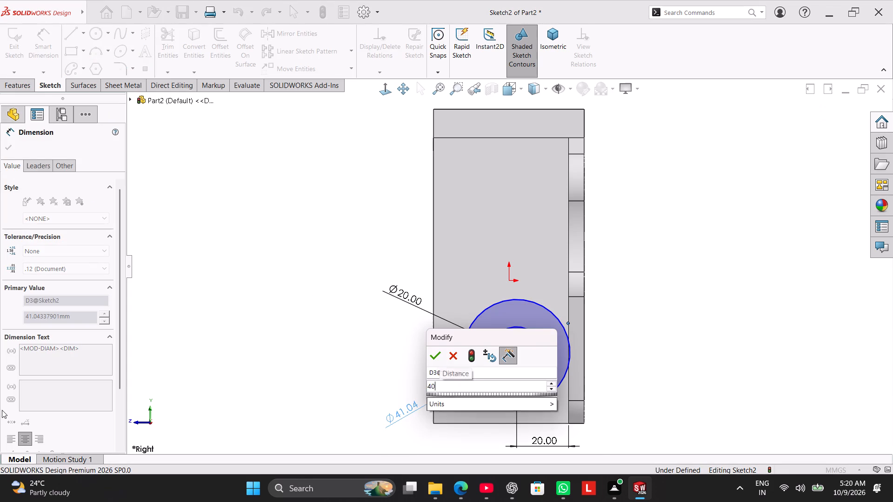
{"action": "key", "text": "Return"}
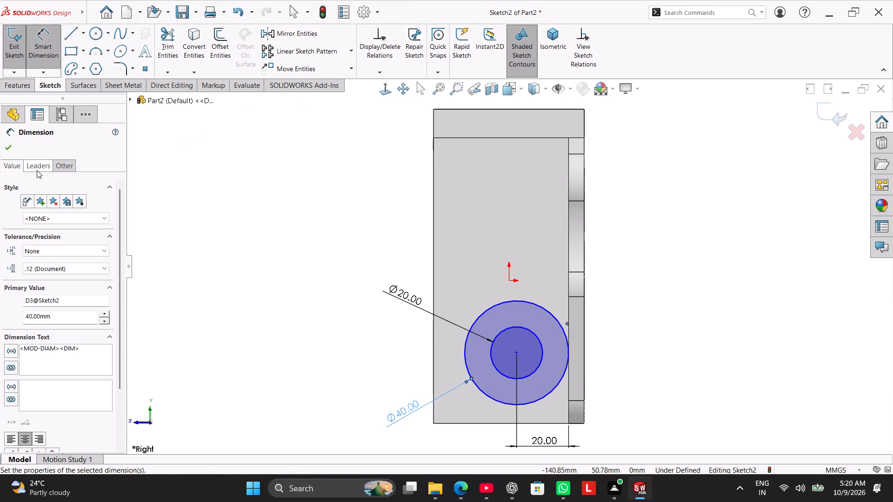
{"action": "left_click", "coordinate": [37, 170]}
{"action": "left_click", "coordinate": [29, 234]}
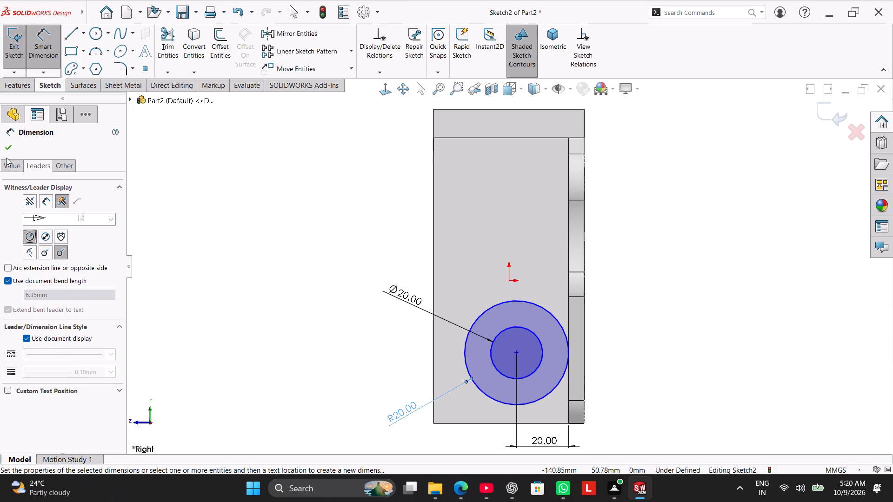
{"action": "left_click", "coordinate": [6, 151]}
{"action": "right_click", "coordinate": [633, 182]}
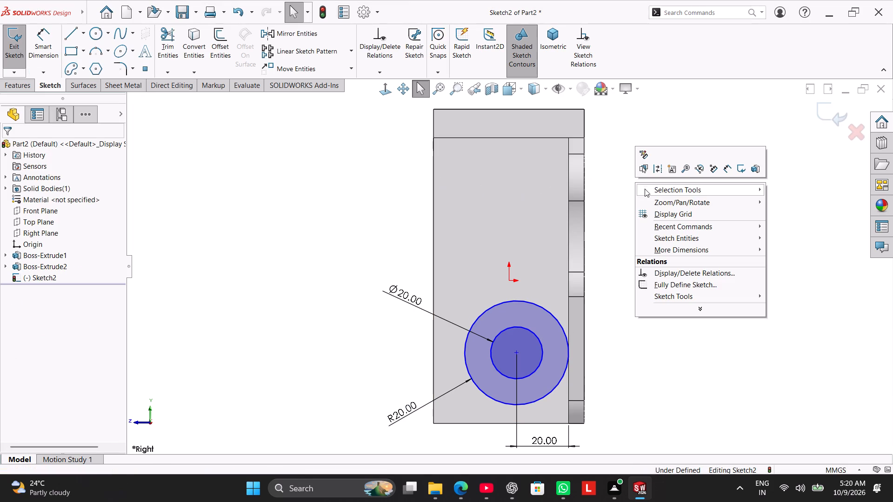
{"action": "left_click", "coordinate": [621, 197]}
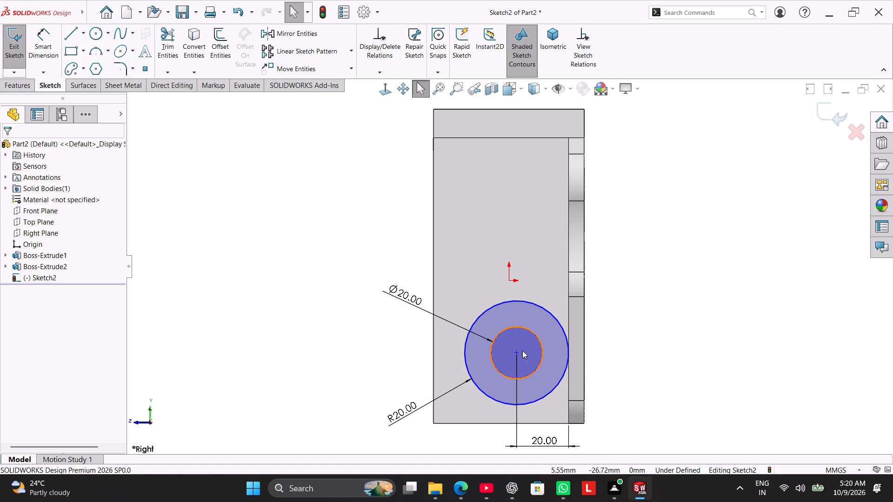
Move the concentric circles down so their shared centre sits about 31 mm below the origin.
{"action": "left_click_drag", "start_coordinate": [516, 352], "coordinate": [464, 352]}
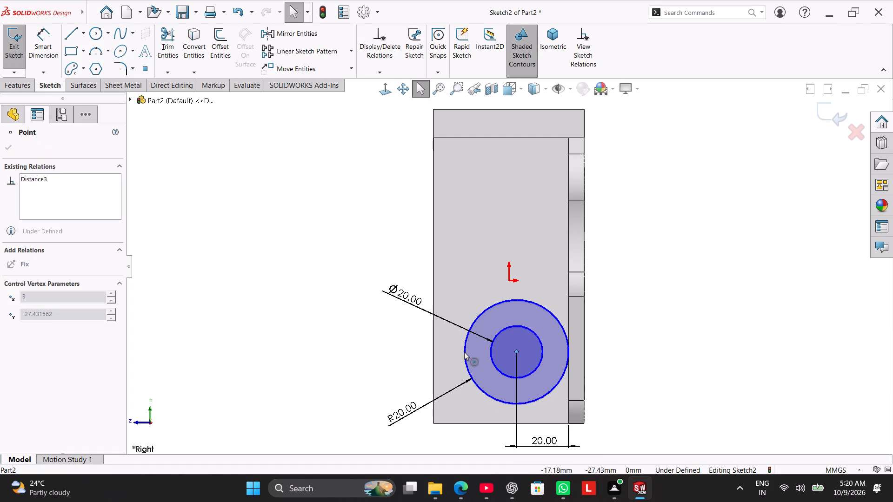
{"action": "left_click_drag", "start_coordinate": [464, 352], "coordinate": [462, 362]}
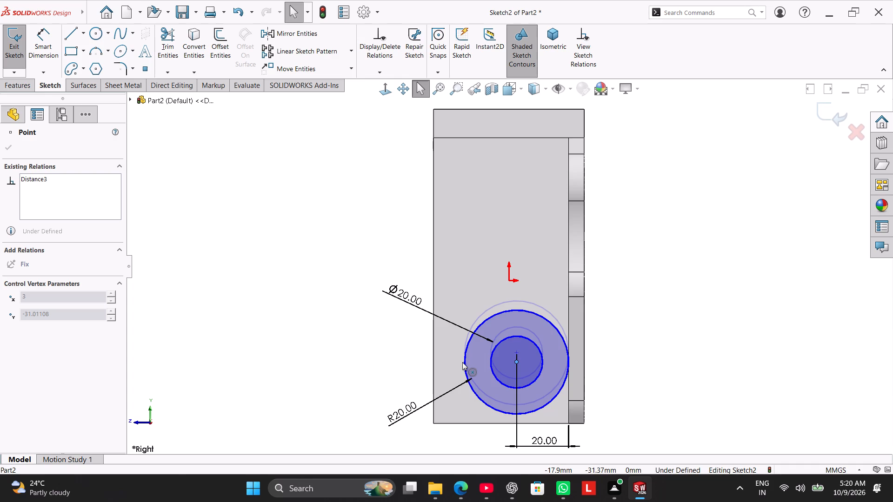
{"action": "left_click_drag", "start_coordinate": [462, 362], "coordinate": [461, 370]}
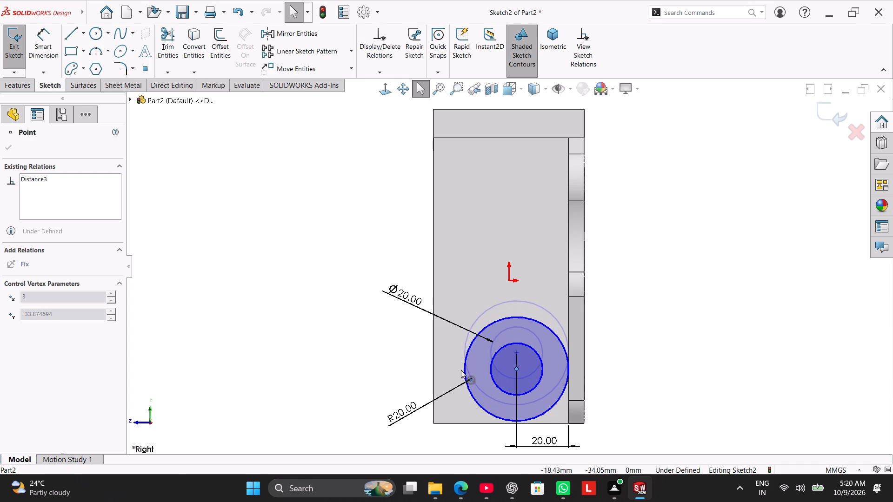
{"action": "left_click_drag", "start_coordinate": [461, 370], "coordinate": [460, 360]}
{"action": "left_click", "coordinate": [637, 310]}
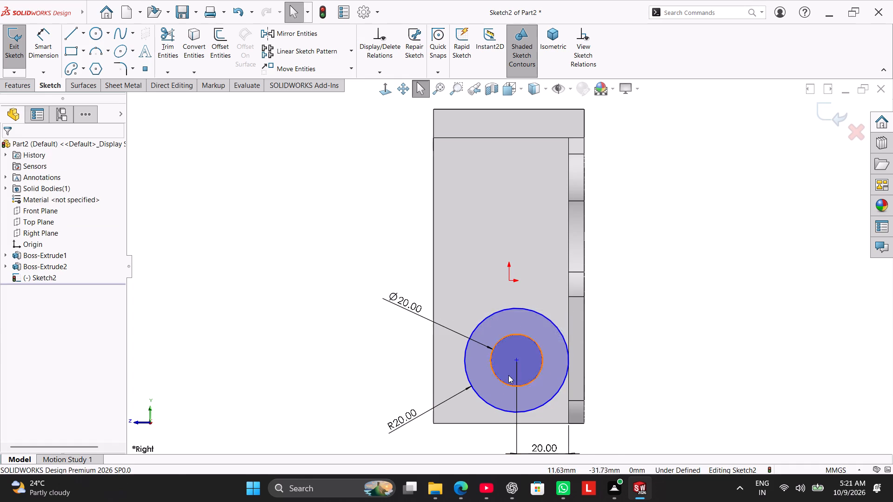
Make the outer circle tangent to the bottom edge of the upright's face.
{"action": "left_click", "coordinate": [487, 403], "text": "ctrl"}
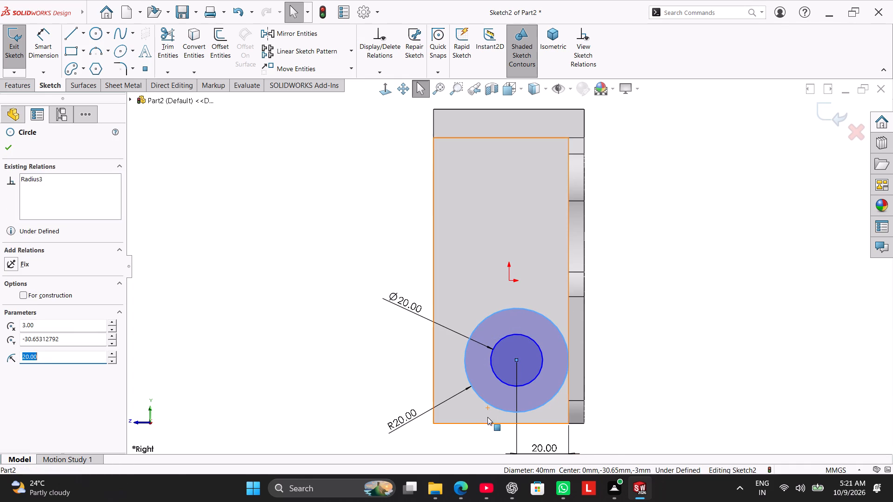
{"action": "left_click", "coordinate": [492, 425], "text": "ctrl"}
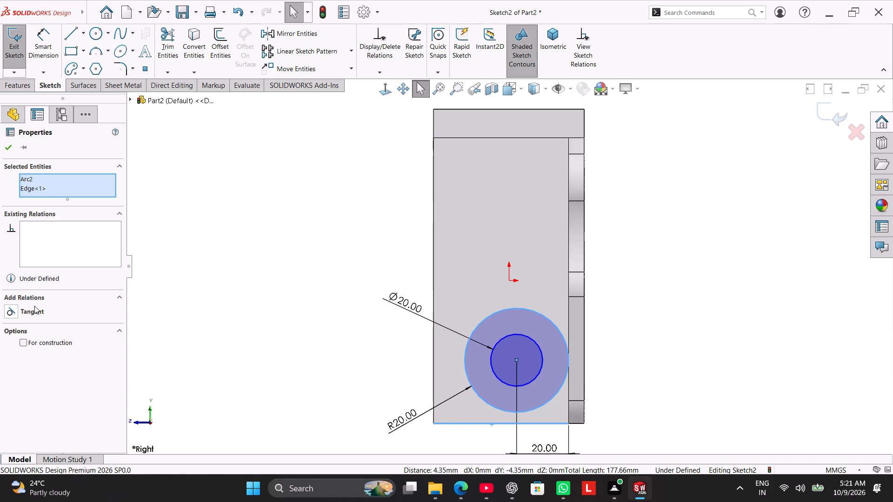
{"action": "left_click_drag", "start_coordinate": [34, 313], "coordinate": [41, 316]}
{"action": "left_click", "coordinate": [216, 276]}
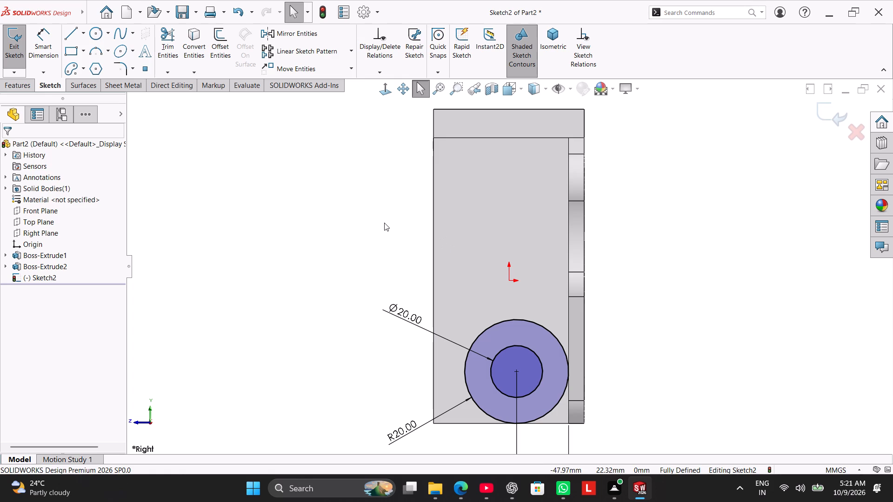
Sketch a line tangent to the outer circle, ending at the midpoint of the upright's vertical edge opposite the flange.
{"action": "left_click", "coordinate": [74, 33]}
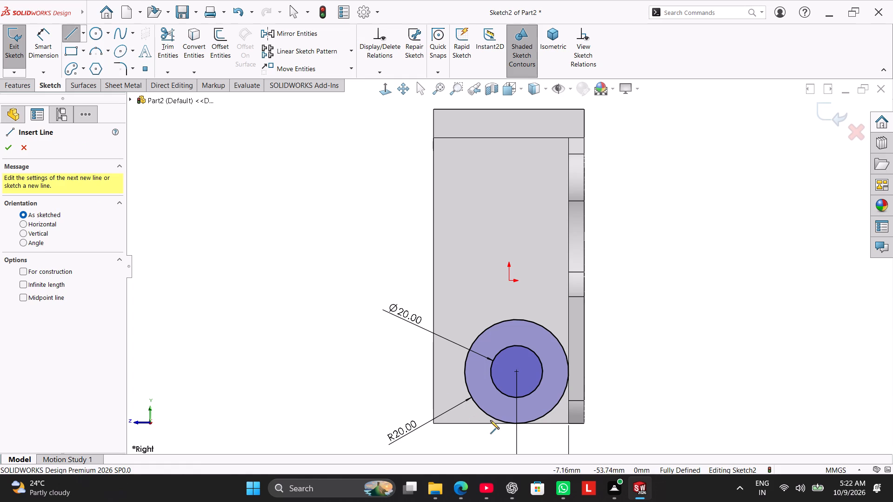
{"action": "left_click", "coordinate": [489, 416]}
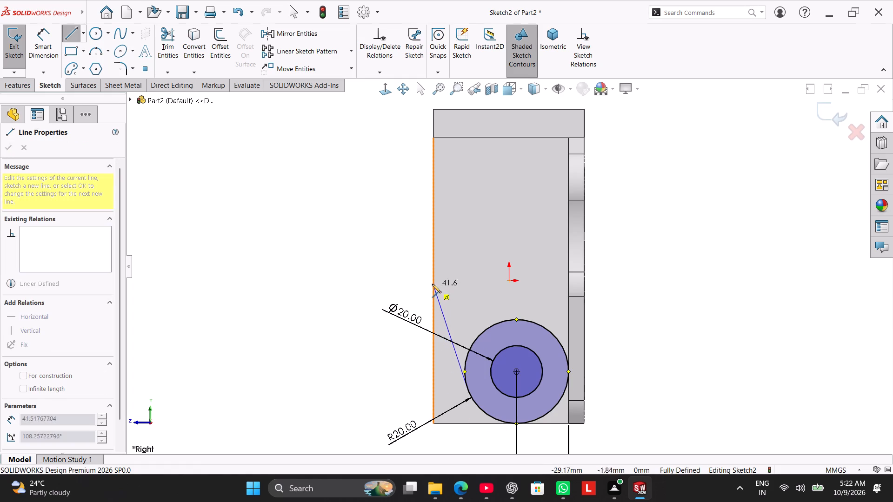
{"action": "left_click", "coordinate": [432, 279]}
{"action": "right_click", "coordinate": [386, 267]}
{"action": "left_click", "coordinate": [402, 272]}
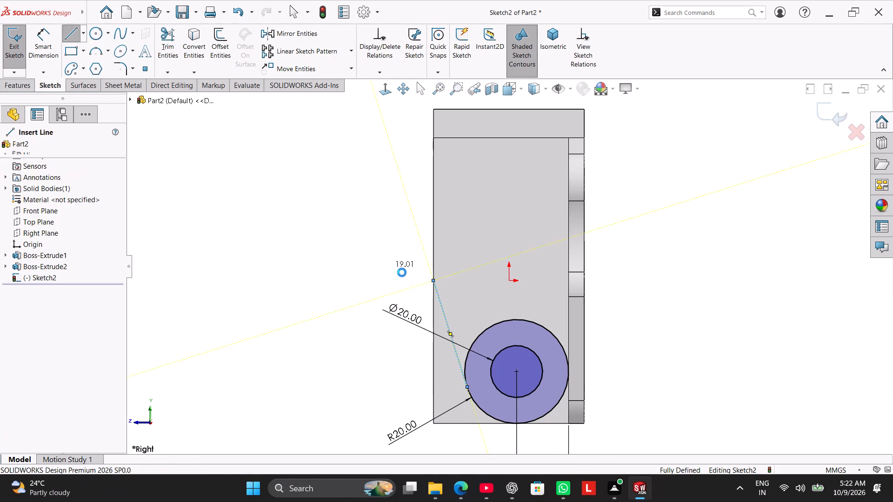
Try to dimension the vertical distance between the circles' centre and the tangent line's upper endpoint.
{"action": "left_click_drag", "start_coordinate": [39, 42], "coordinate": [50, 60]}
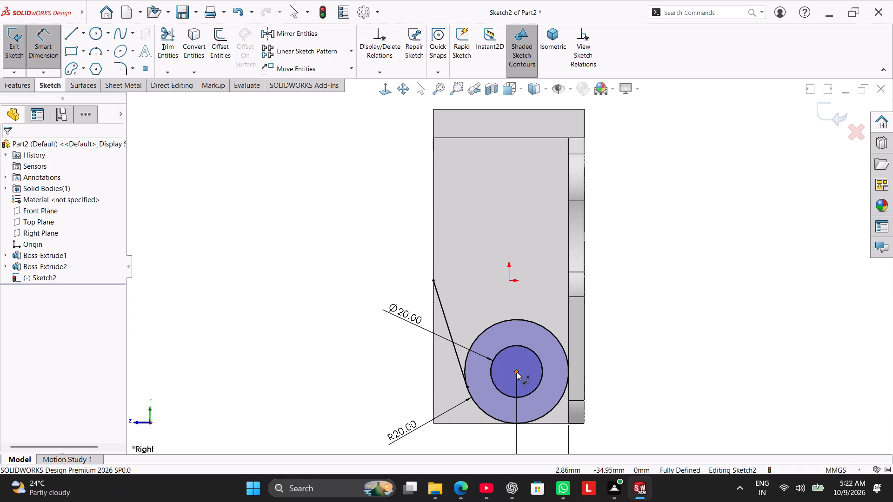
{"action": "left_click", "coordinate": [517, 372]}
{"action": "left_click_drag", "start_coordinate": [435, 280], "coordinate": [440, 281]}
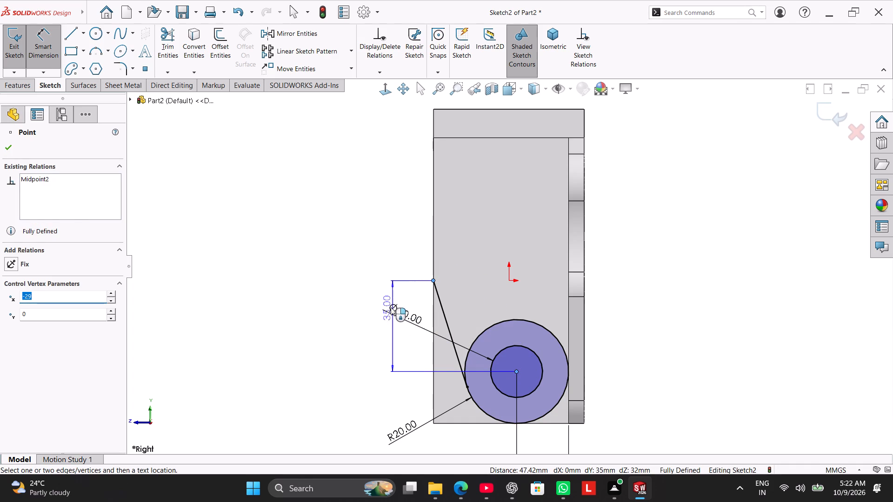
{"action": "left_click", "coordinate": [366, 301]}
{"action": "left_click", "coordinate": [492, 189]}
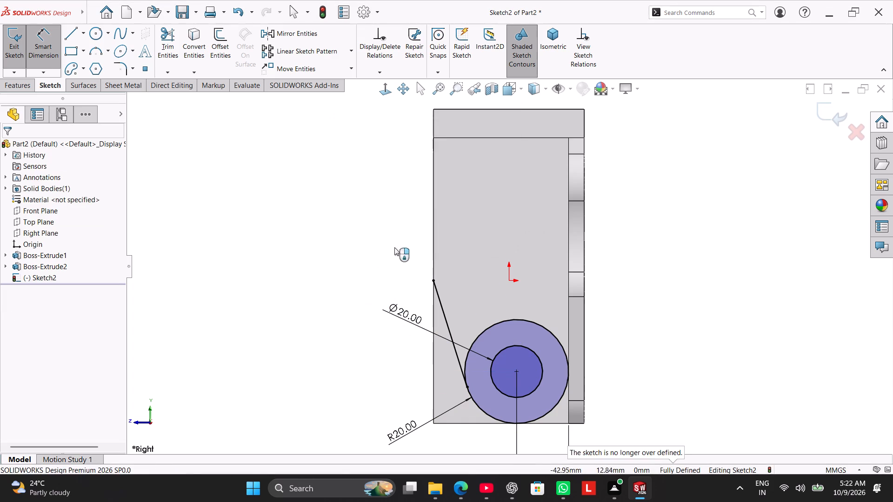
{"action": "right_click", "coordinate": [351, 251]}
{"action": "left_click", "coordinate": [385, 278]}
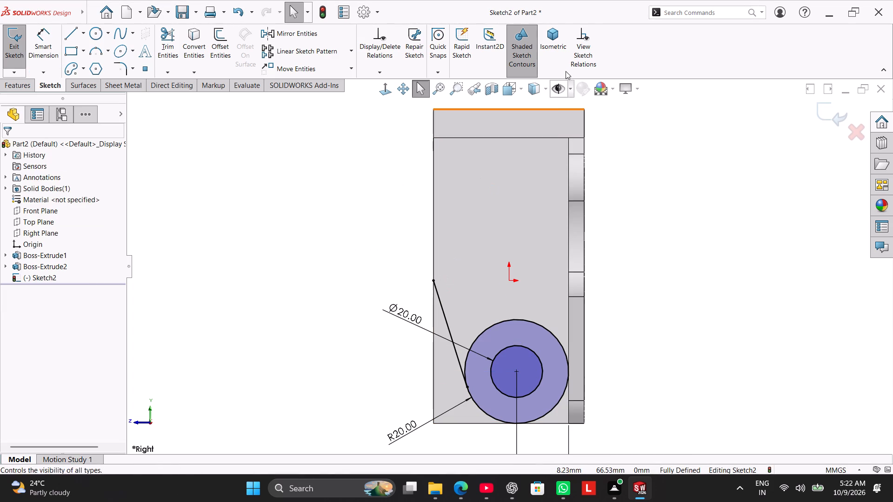
Delete the midpoint relation on the tangent line's upper endpoint and move the endpoint up the vertical edge to about 12 mm above the origin.
{"action": "left_click", "coordinate": [582, 55]}
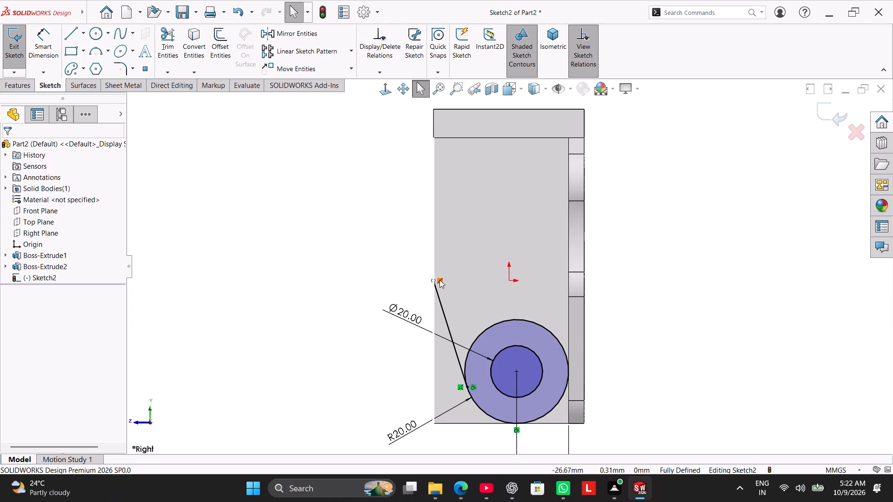
{"action": "right_click", "coordinate": [440, 280]}
{"action": "left_click", "coordinate": [359, 350]}
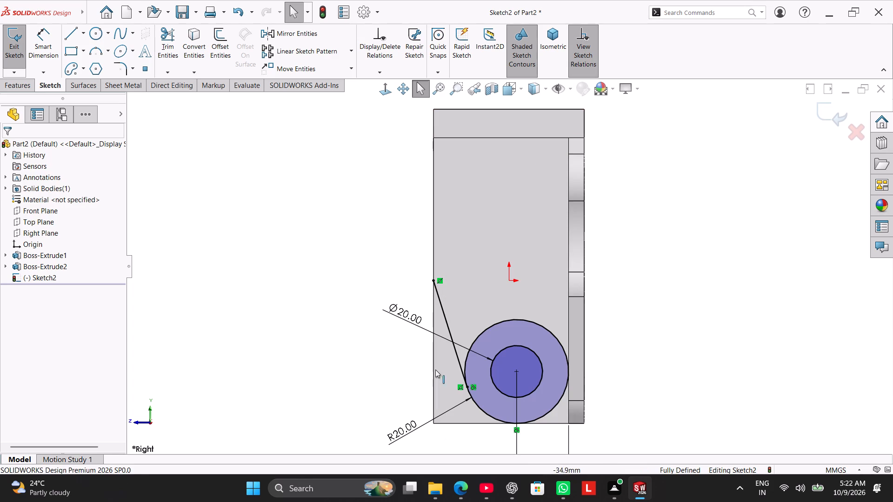
{"action": "right_click", "coordinate": [442, 282]}
{"action": "left_click", "coordinate": [481, 405]}
{"action": "left_click_drag", "start_coordinate": [434, 280], "coordinate": [434, 251]}
{"action": "left_click", "coordinate": [379, 257]}
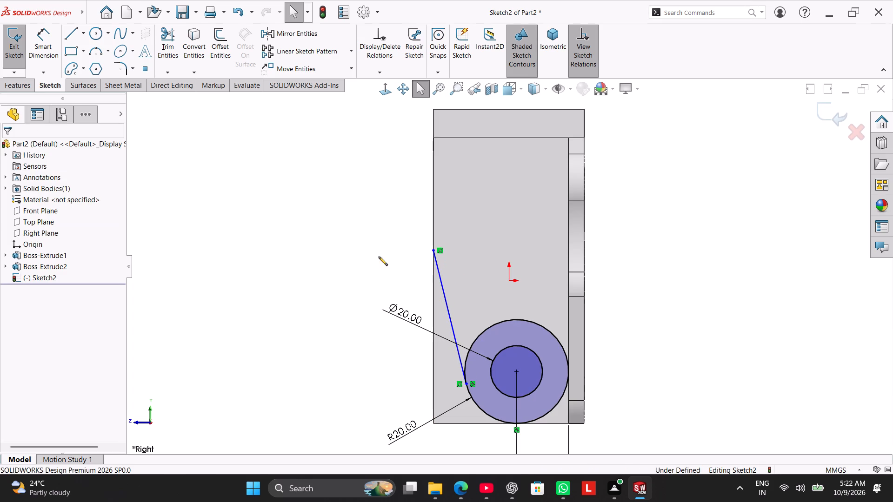
{"action": "left_click", "coordinate": [580, 48]}
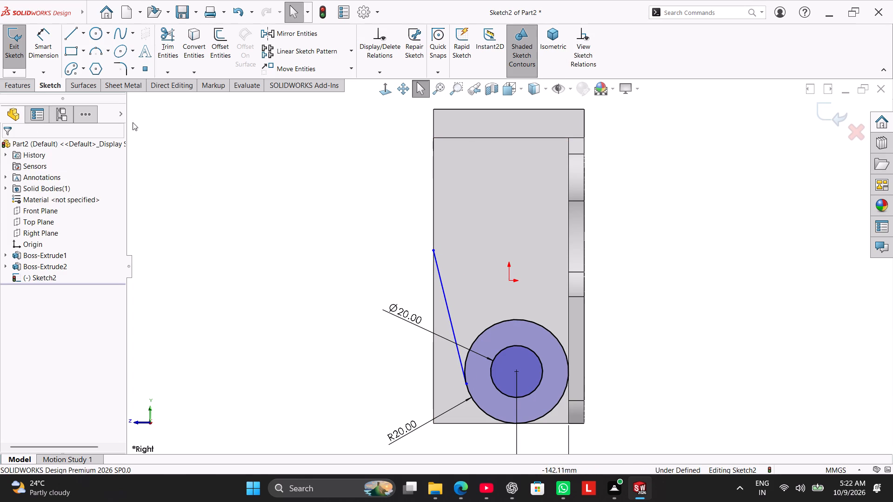
Dimension the vertical distance between the circles' centre and the tangent line's upper endpoint as 35 mm.
{"action": "left_click", "coordinate": [48, 44]}
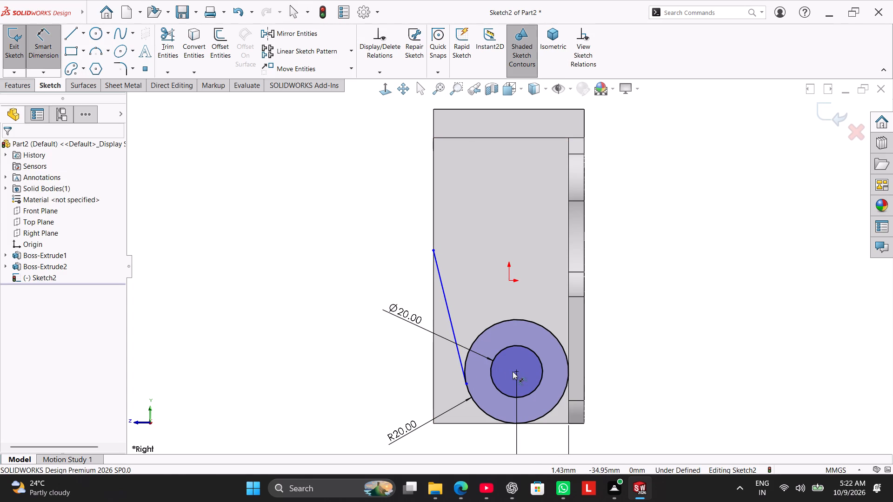
{"action": "left_click", "coordinate": [517, 372]}
{"action": "left_click", "coordinate": [433, 249]}
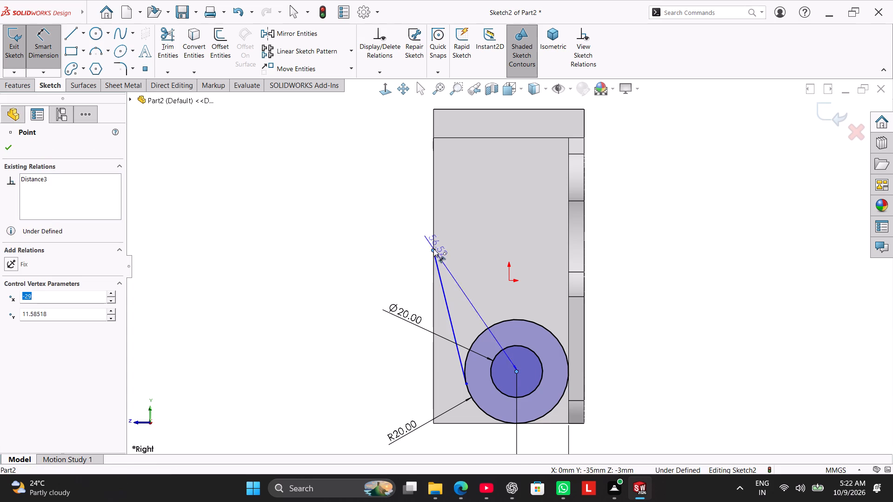
{"action": "left_click", "coordinate": [378, 292]}
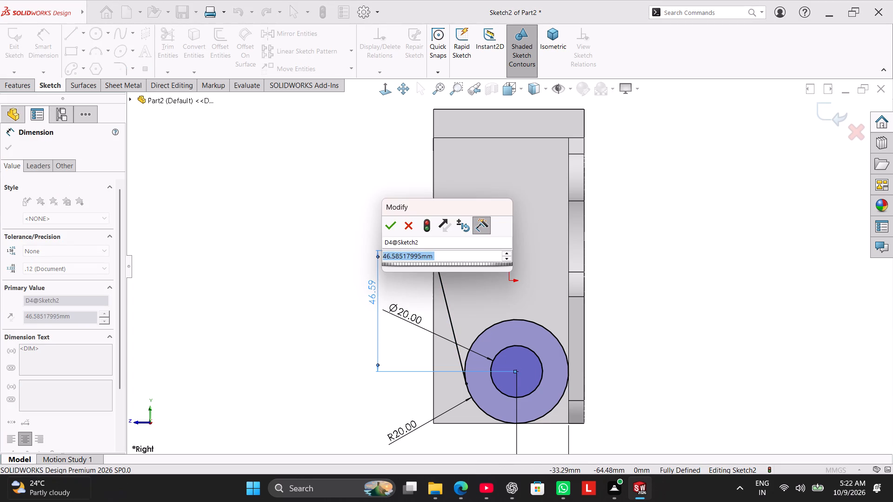
{"action": "type", "text": "35"}
{"action": "key", "text": "Return"}
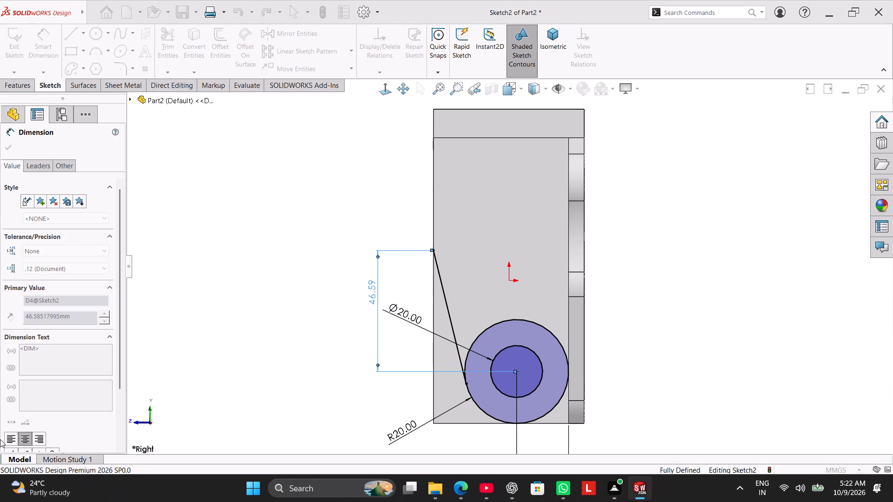
{"action": "right_click", "coordinate": [345, 189]}
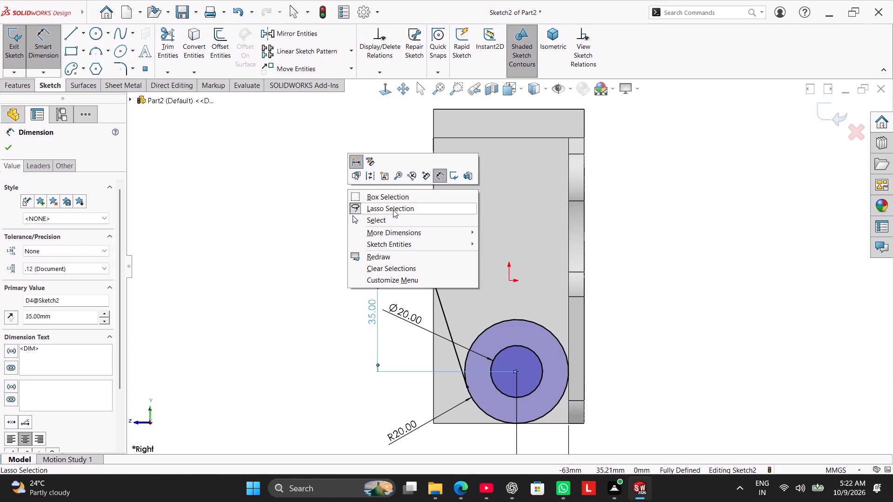
{"action": "left_click", "coordinate": [395, 218]}
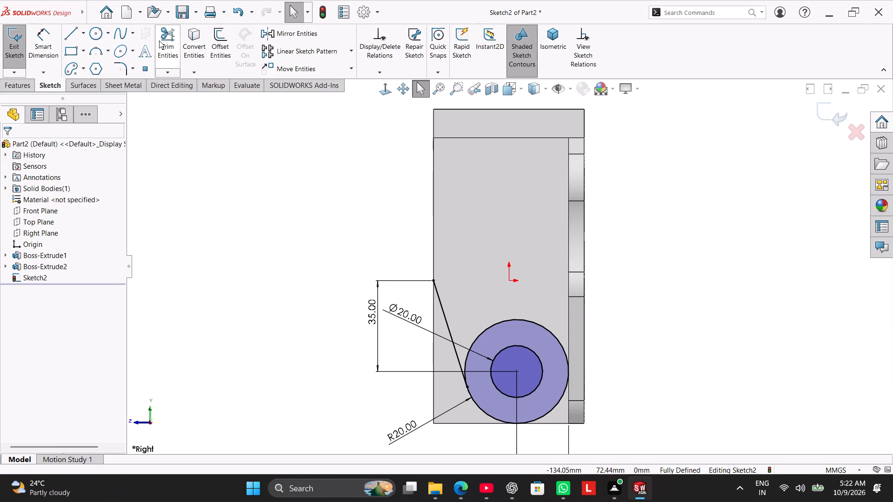
Sketch a 20 mm horizontal line along the upright's bottom edge from the flange-side corner to the outer circle's lowest point.
{"action": "left_click_drag", "start_coordinate": [168, 39], "coordinate": [192, 52]}
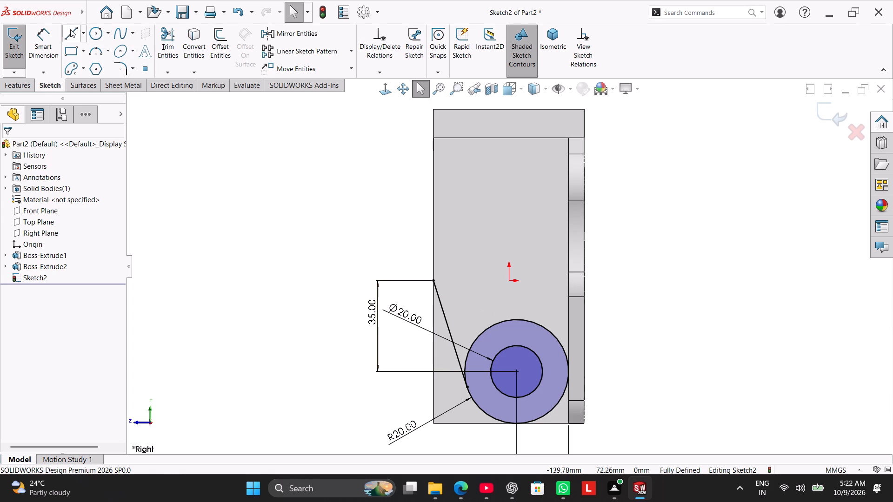
{"action": "left_click_drag", "start_coordinate": [68, 31], "coordinate": [70, 47]}
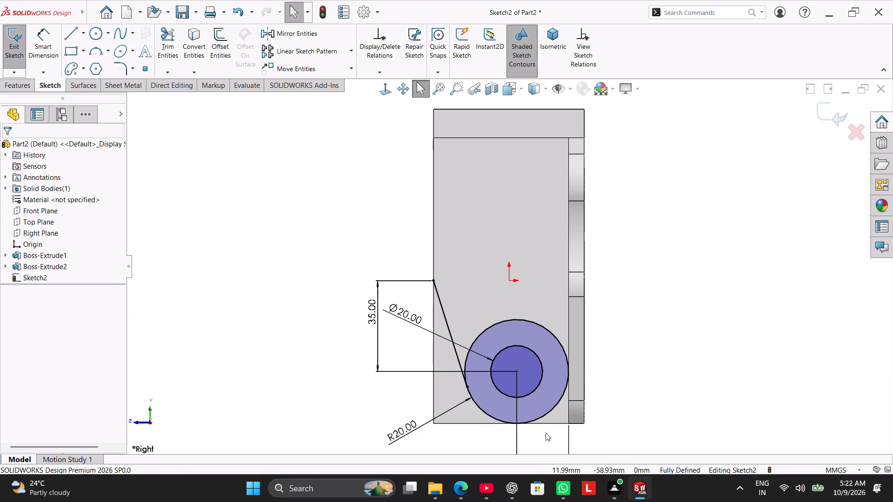
{"action": "left_click", "coordinate": [569, 421]}
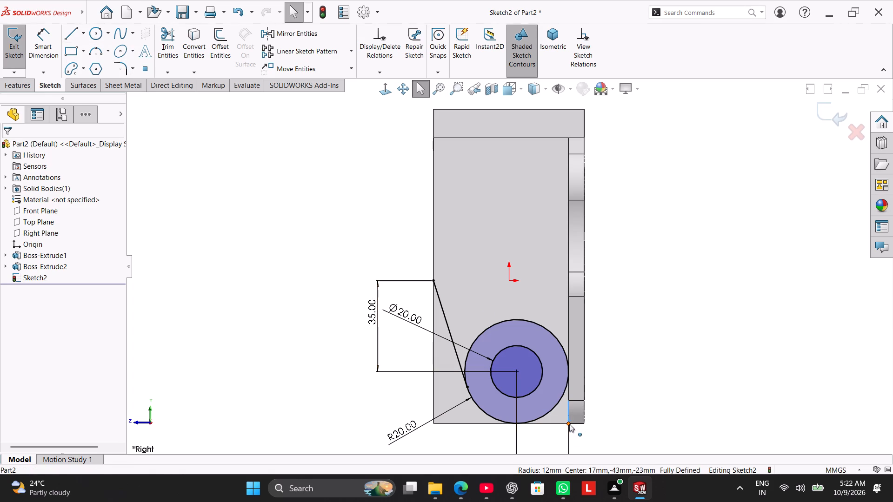
{"action": "left_click", "coordinate": [569, 424]}
{"action": "left_click", "coordinate": [76, 37]}
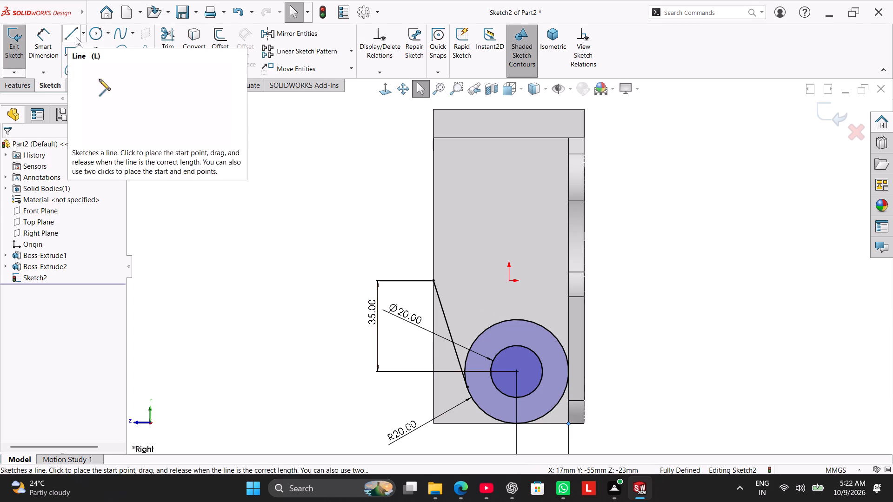
{"action": "left_click", "coordinate": [568, 423]}
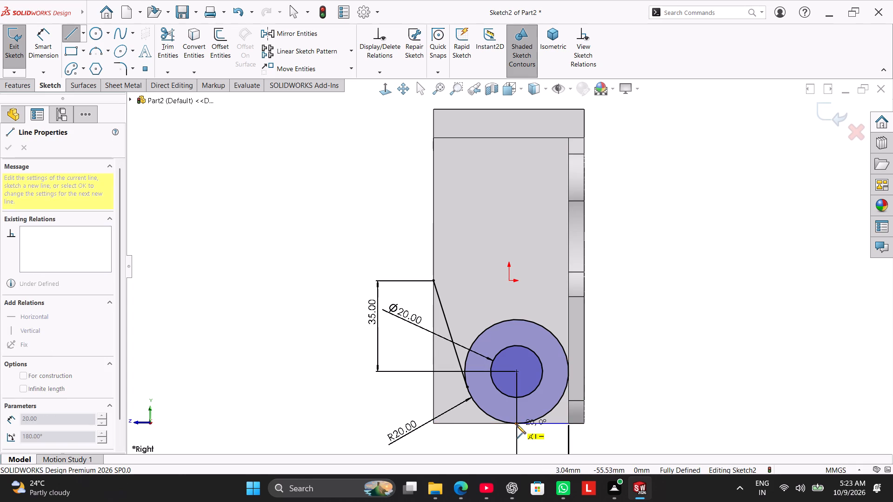
{"action": "left_click", "coordinate": [517, 425]}
{"action": "right_click_drag", "start_coordinate": [247, 326], "coordinate": [254, 326]}
{"action": "left_click", "coordinate": [276, 330]}
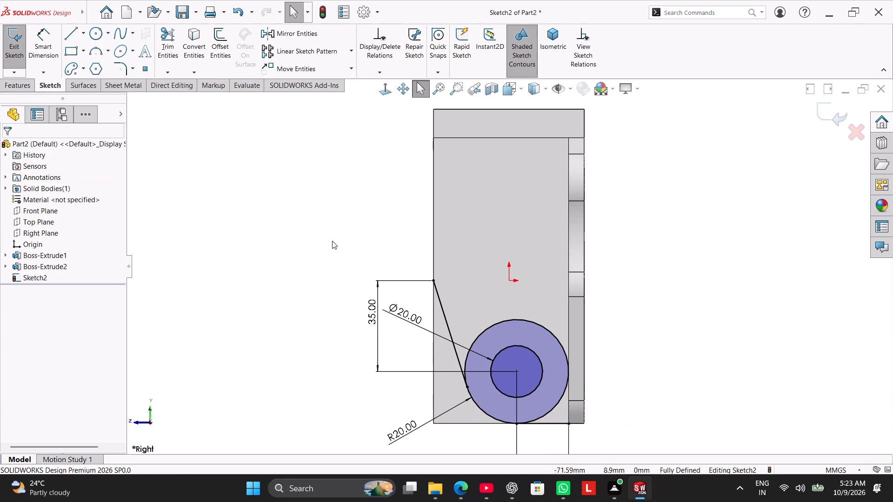
Trim the upper part of the outer circle, keeping the lower arc between the tangent line and the bottom line.
{"action": "left_click_drag", "start_coordinate": [162, 35], "coordinate": [173, 53]}
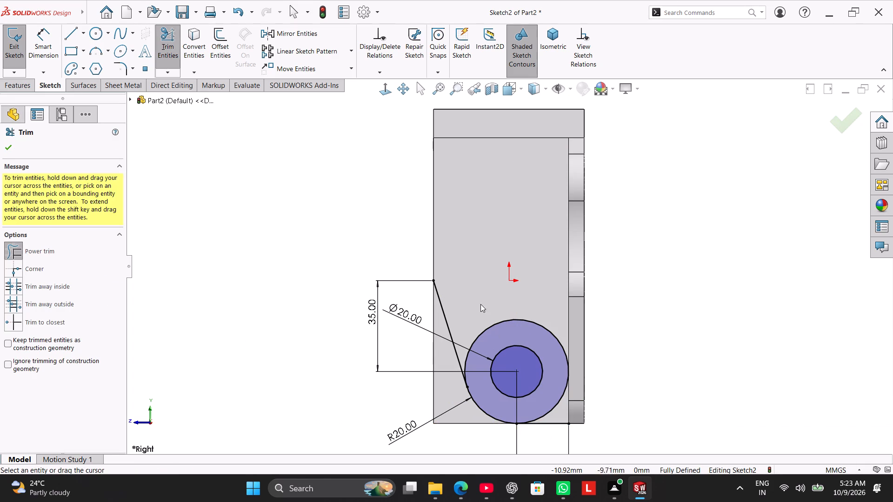
{"action": "left_click_drag", "start_coordinate": [480, 303], "coordinate": [526, 324]}
{"action": "right_click", "coordinate": [238, 227]}
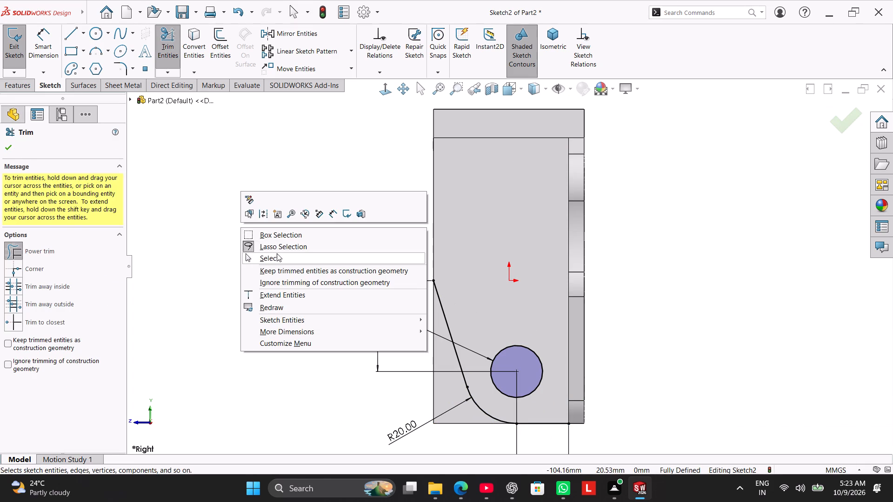
{"action": "left_click", "coordinate": [278, 256]}
Cut-extrude the waste corner outside the tangent line and arc together with the 20 mm circle, using the Up To Next end condition.
{"action": "middle_click_drag", "start_coordinate": [316, 261], "coordinate": [337, 241]}
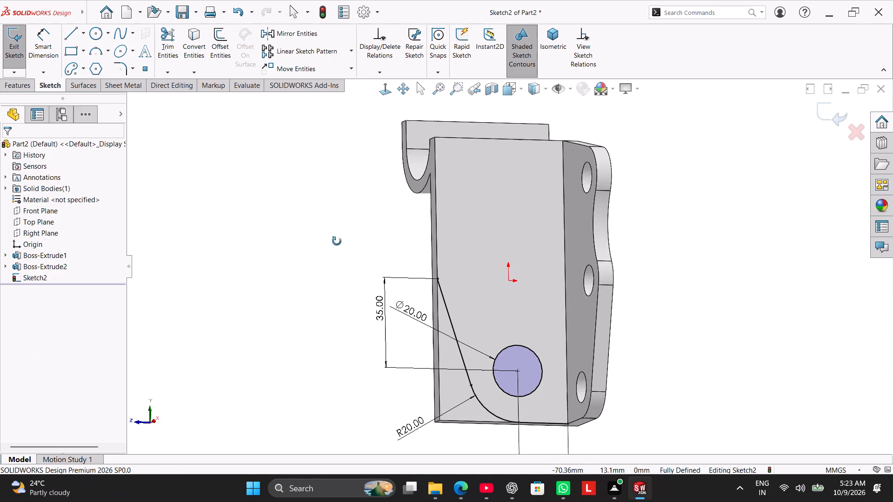
{"action": "middle_click_drag", "start_coordinate": [337, 241], "coordinate": [328, 199]}
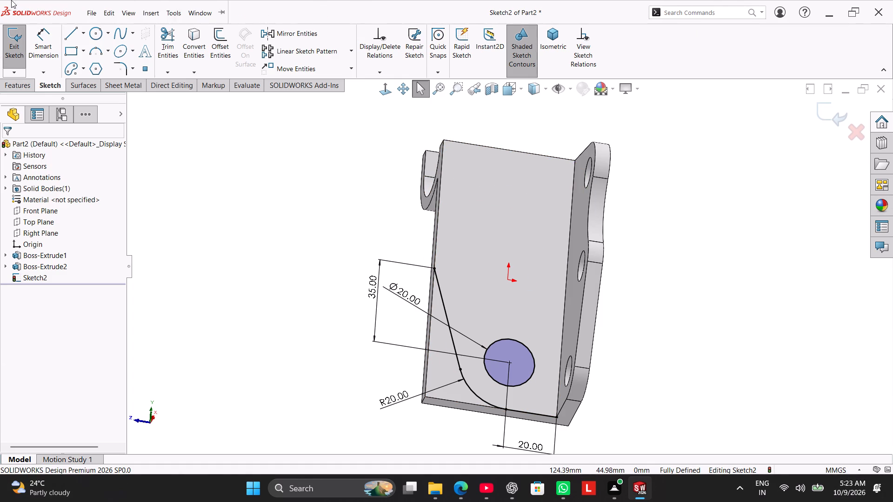
{"action": "left_click", "coordinate": [21, 85]}
{"action": "left_click", "coordinate": [157, 47]}
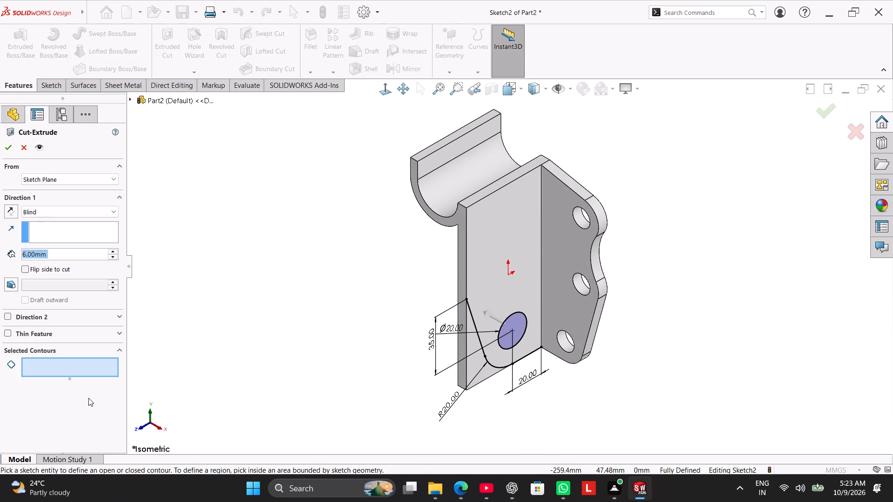
{"action": "left_click", "coordinate": [93, 370]}
{"action": "left_click", "coordinate": [472, 378]}
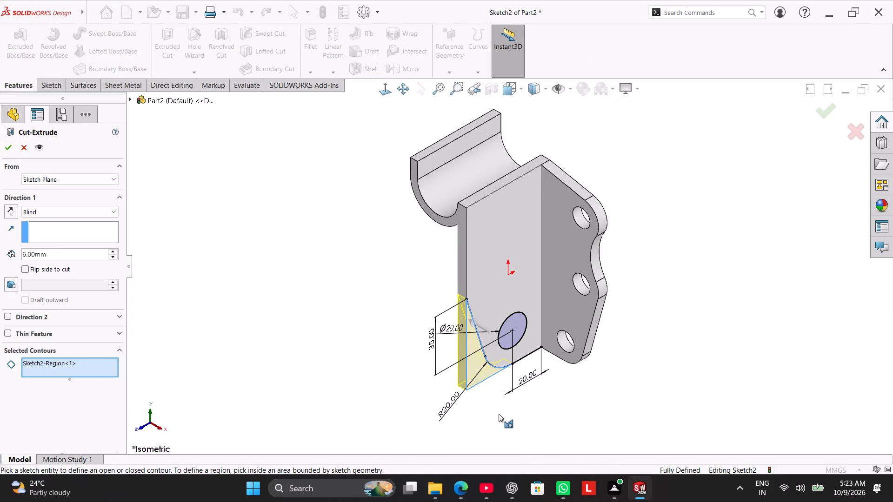
{"action": "middle_click_drag", "start_coordinate": [499, 414], "coordinate": [480, 381]}
{"action": "left_click", "coordinate": [537, 343]}
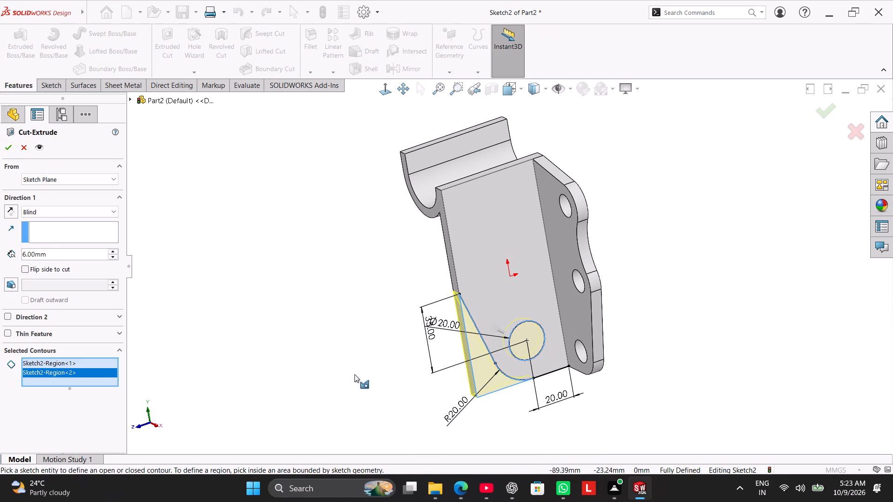
{"action": "middle_click_drag", "start_coordinate": [395, 356], "coordinate": [464, 390]}
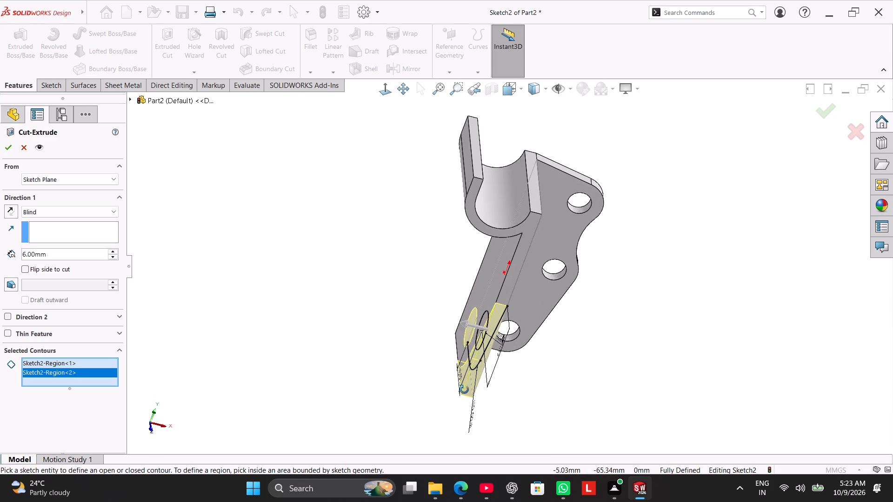
{"action": "middle_click_drag", "start_coordinate": [464, 390], "coordinate": [397, 363]}
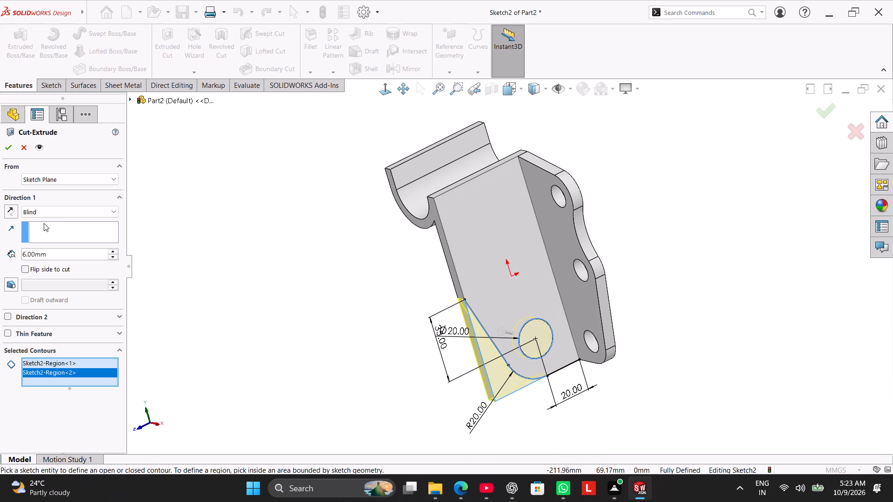
{"action": "left_click", "coordinate": [50, 211]}
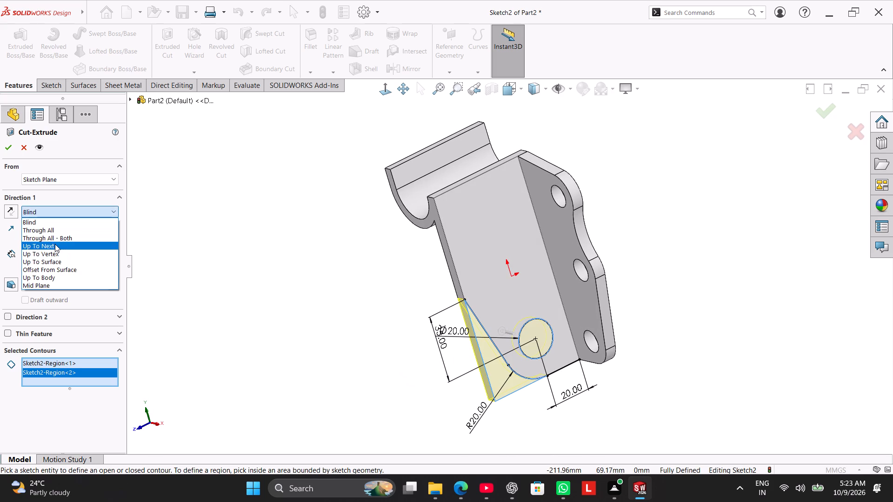
{"action": "left_click", "coordinate": [55, 244]}
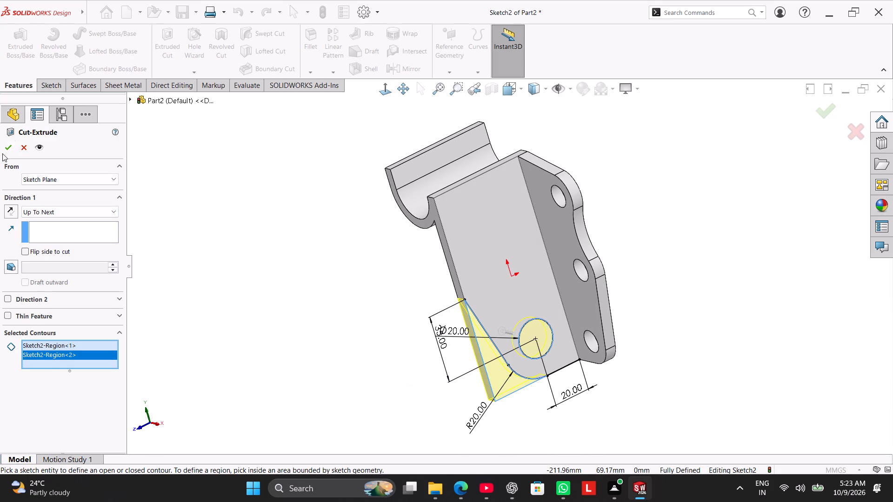
{"action": "left_click", "coordinate": [9, 149]}
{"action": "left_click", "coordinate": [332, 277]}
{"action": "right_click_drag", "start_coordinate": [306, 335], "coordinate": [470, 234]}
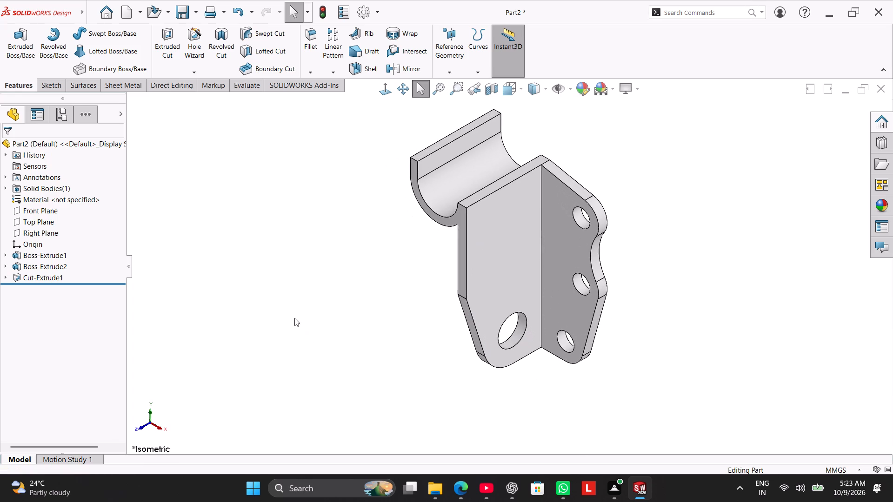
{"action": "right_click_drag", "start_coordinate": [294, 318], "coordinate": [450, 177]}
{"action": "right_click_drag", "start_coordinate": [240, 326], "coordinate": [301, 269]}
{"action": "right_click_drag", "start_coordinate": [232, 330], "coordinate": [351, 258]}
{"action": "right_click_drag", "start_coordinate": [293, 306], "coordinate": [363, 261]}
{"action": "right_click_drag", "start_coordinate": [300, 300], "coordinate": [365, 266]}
Start a new sketch on the Top Plane.
{"action": "left_click", "coordinate": [48, 225]}
{"action": "left_click", "coordinate": [55, 210]}
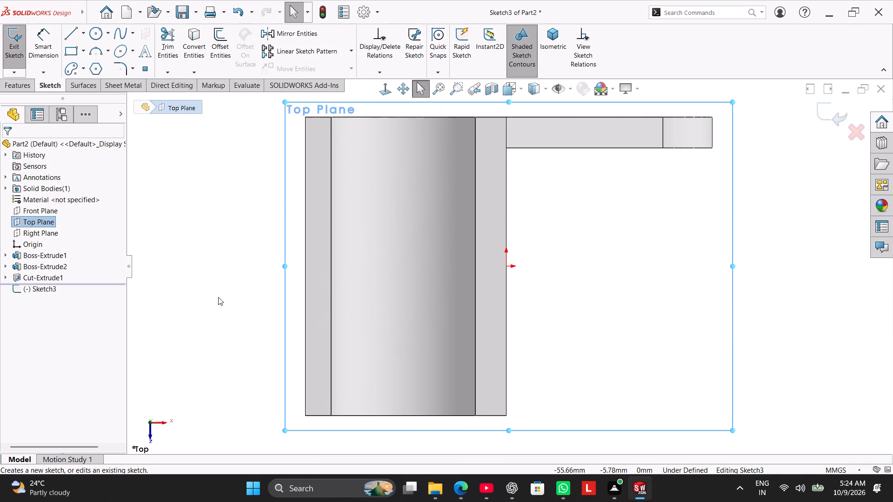
{"action": "left_click", "coordinate": [204, 304]}
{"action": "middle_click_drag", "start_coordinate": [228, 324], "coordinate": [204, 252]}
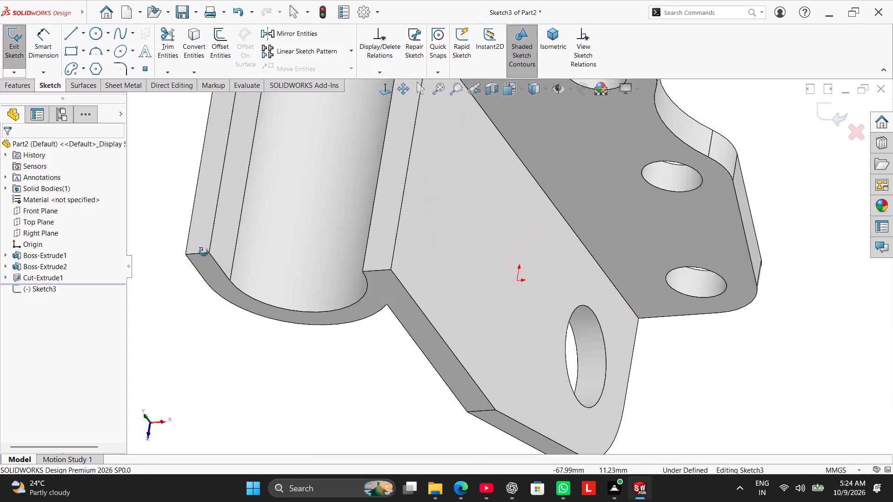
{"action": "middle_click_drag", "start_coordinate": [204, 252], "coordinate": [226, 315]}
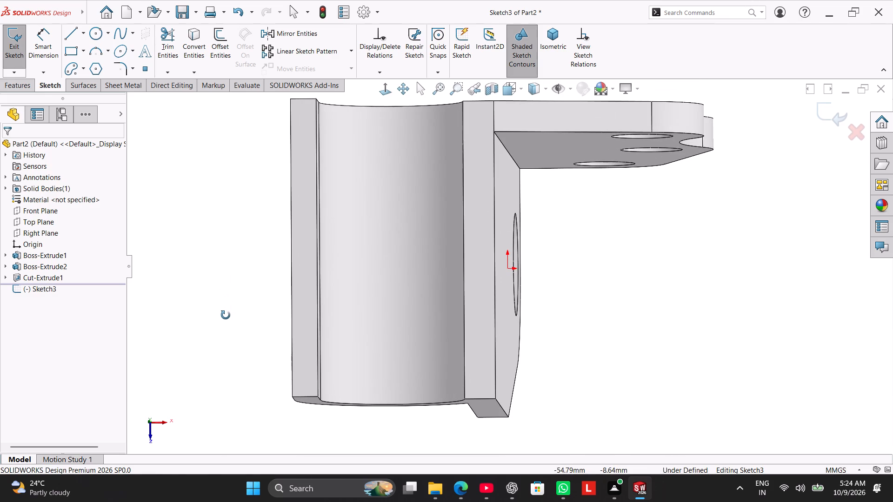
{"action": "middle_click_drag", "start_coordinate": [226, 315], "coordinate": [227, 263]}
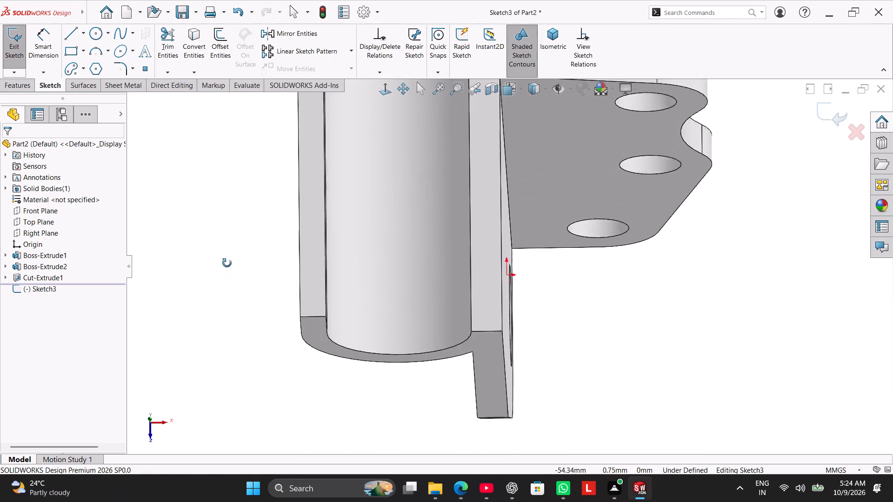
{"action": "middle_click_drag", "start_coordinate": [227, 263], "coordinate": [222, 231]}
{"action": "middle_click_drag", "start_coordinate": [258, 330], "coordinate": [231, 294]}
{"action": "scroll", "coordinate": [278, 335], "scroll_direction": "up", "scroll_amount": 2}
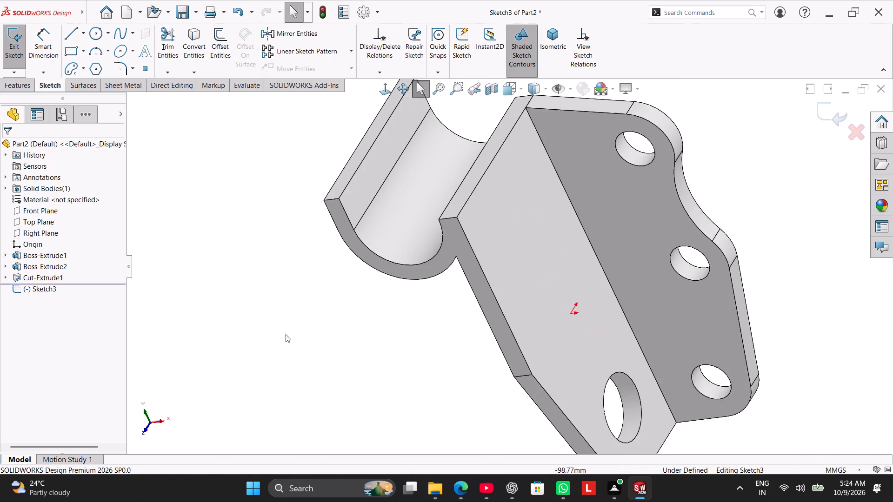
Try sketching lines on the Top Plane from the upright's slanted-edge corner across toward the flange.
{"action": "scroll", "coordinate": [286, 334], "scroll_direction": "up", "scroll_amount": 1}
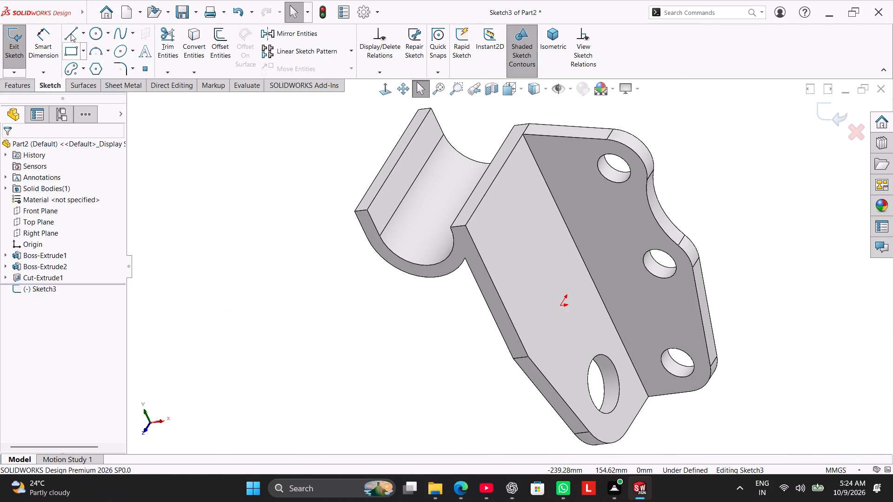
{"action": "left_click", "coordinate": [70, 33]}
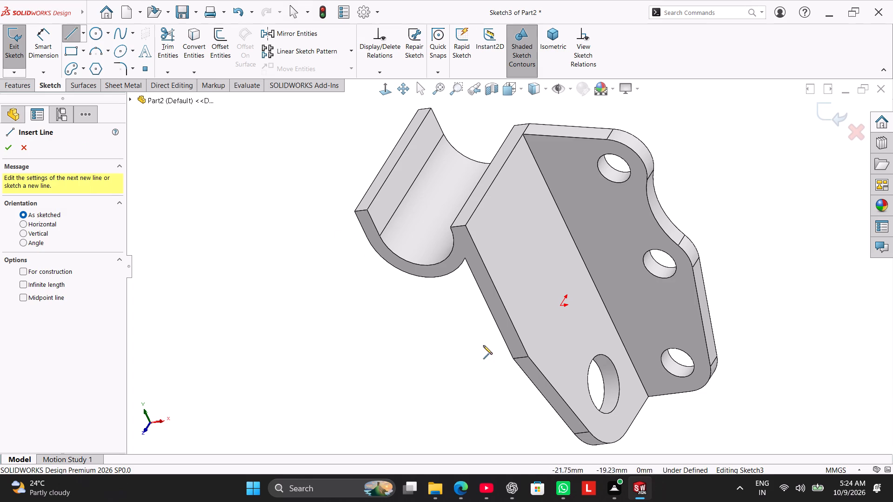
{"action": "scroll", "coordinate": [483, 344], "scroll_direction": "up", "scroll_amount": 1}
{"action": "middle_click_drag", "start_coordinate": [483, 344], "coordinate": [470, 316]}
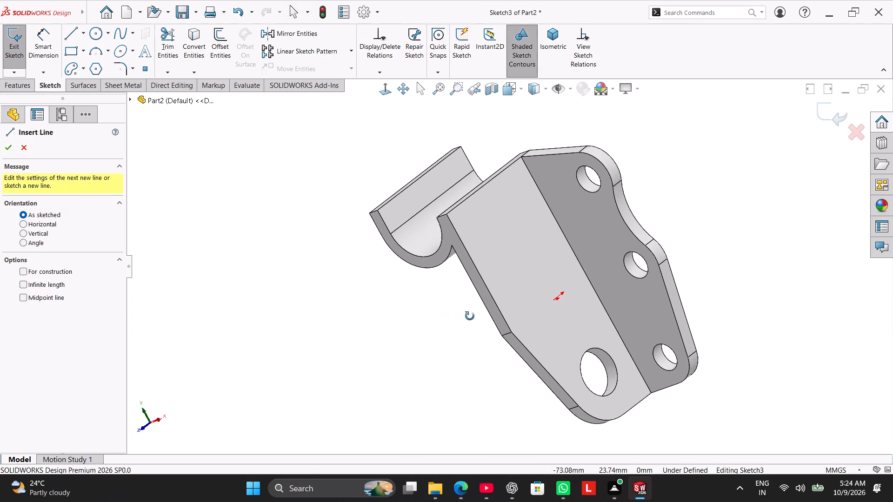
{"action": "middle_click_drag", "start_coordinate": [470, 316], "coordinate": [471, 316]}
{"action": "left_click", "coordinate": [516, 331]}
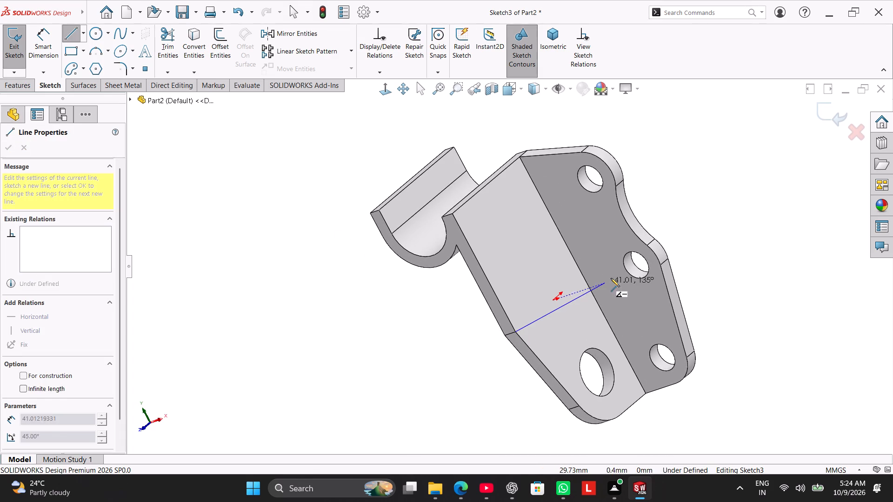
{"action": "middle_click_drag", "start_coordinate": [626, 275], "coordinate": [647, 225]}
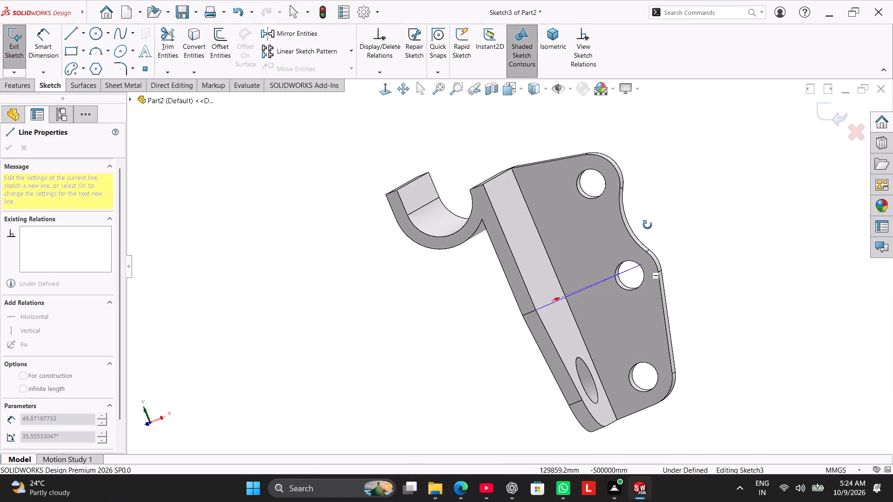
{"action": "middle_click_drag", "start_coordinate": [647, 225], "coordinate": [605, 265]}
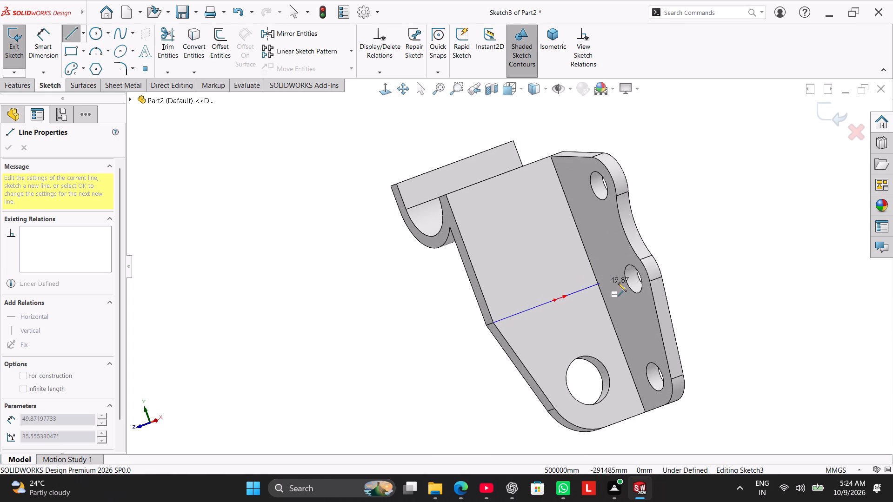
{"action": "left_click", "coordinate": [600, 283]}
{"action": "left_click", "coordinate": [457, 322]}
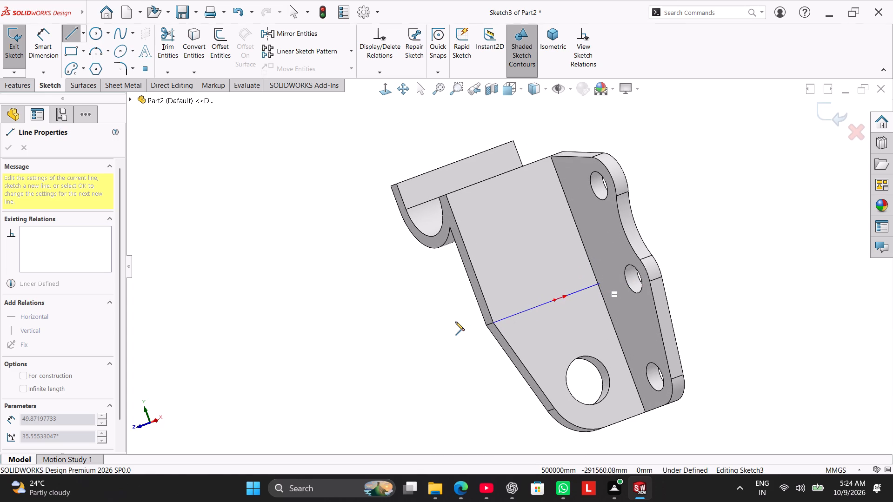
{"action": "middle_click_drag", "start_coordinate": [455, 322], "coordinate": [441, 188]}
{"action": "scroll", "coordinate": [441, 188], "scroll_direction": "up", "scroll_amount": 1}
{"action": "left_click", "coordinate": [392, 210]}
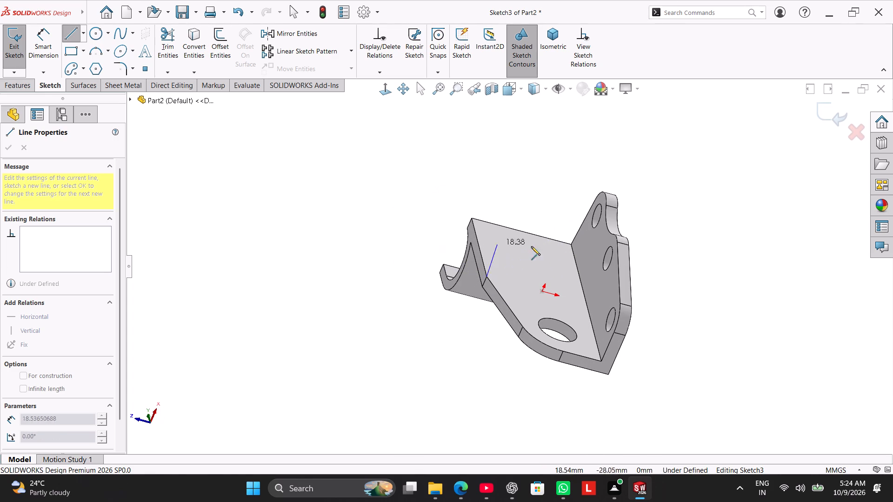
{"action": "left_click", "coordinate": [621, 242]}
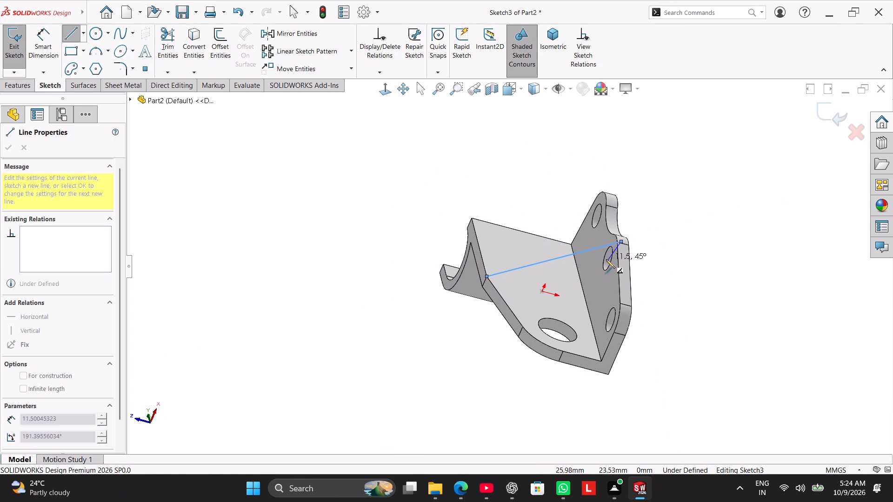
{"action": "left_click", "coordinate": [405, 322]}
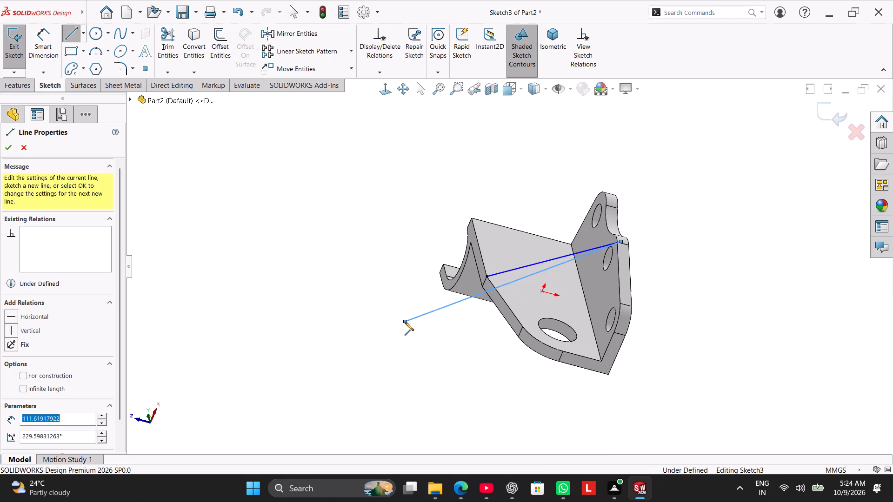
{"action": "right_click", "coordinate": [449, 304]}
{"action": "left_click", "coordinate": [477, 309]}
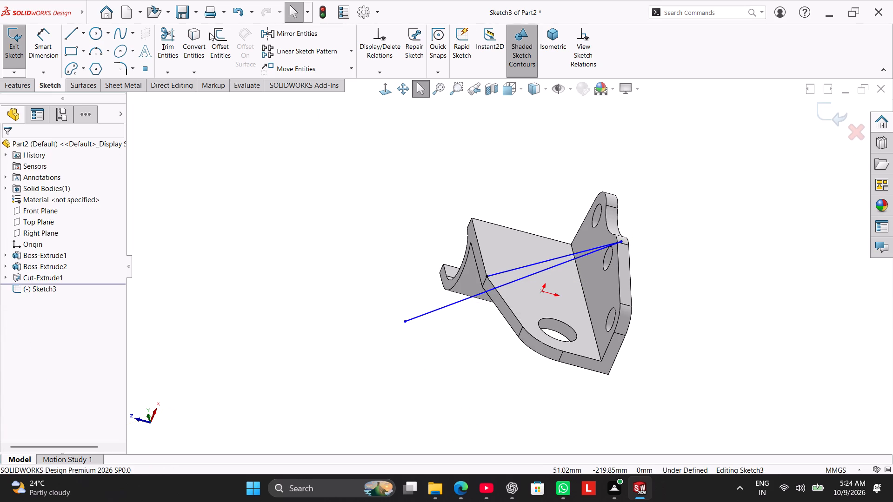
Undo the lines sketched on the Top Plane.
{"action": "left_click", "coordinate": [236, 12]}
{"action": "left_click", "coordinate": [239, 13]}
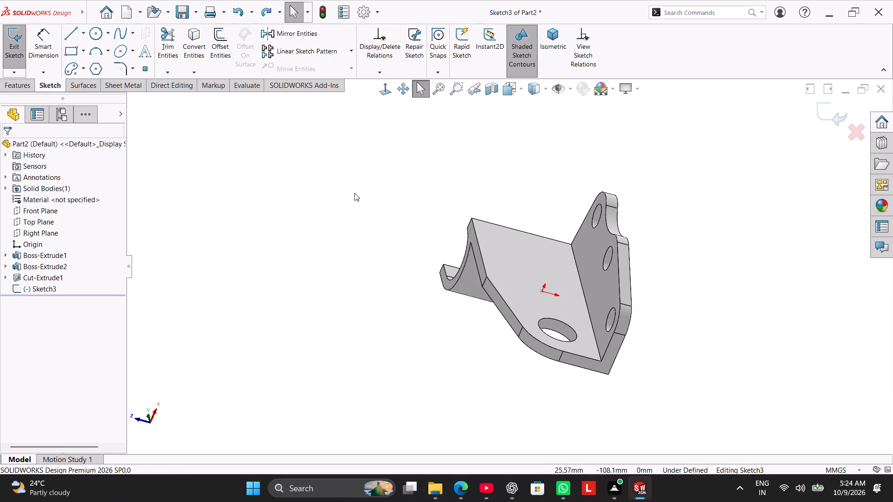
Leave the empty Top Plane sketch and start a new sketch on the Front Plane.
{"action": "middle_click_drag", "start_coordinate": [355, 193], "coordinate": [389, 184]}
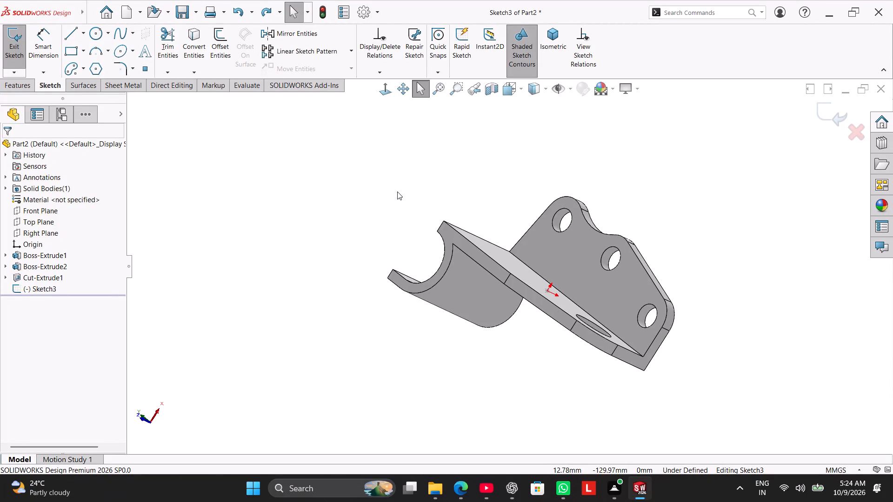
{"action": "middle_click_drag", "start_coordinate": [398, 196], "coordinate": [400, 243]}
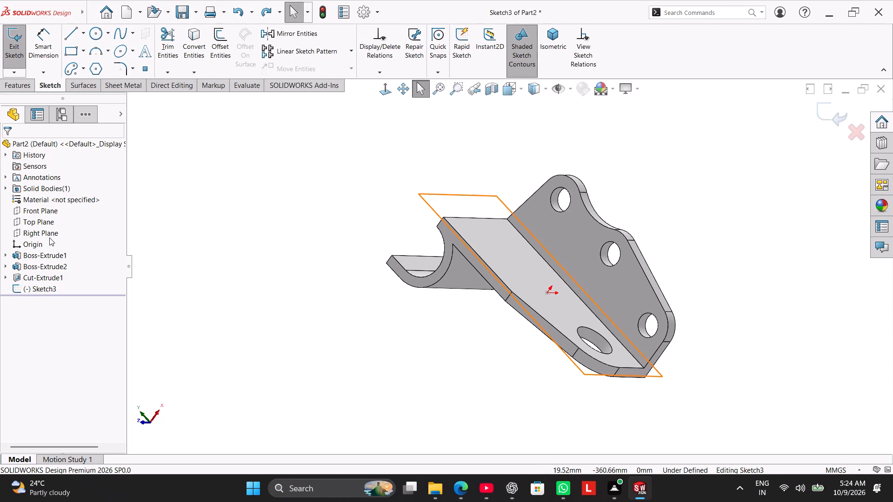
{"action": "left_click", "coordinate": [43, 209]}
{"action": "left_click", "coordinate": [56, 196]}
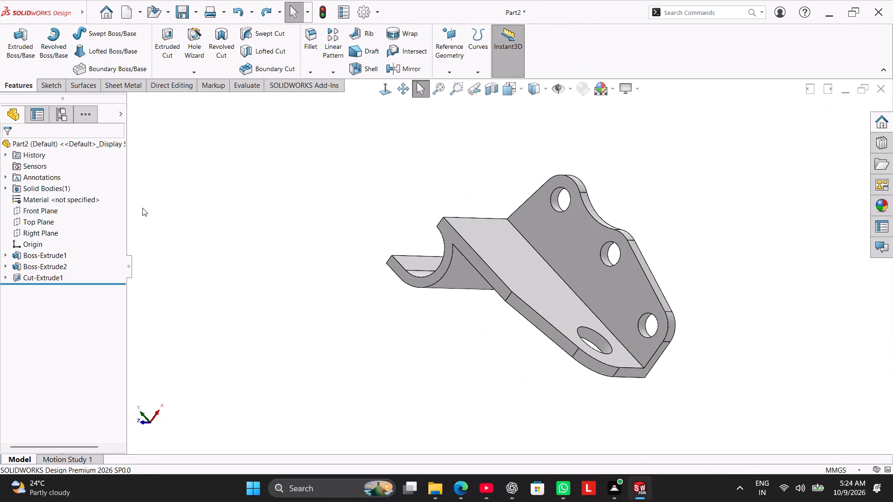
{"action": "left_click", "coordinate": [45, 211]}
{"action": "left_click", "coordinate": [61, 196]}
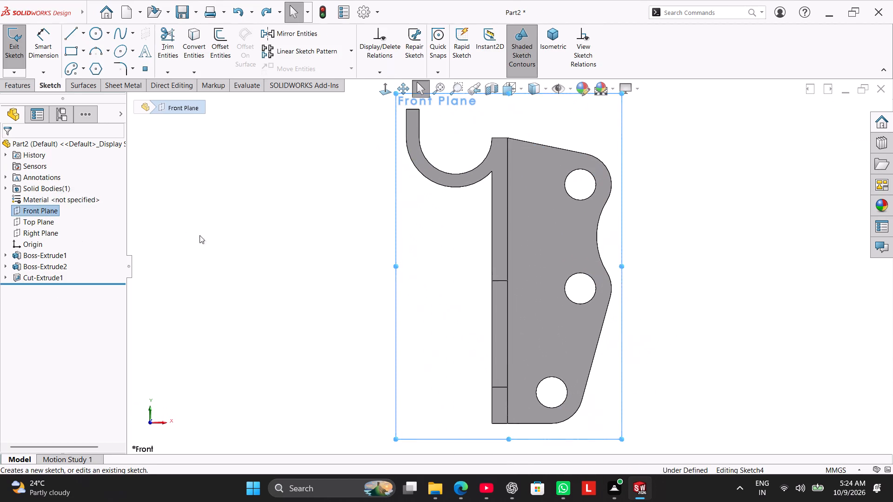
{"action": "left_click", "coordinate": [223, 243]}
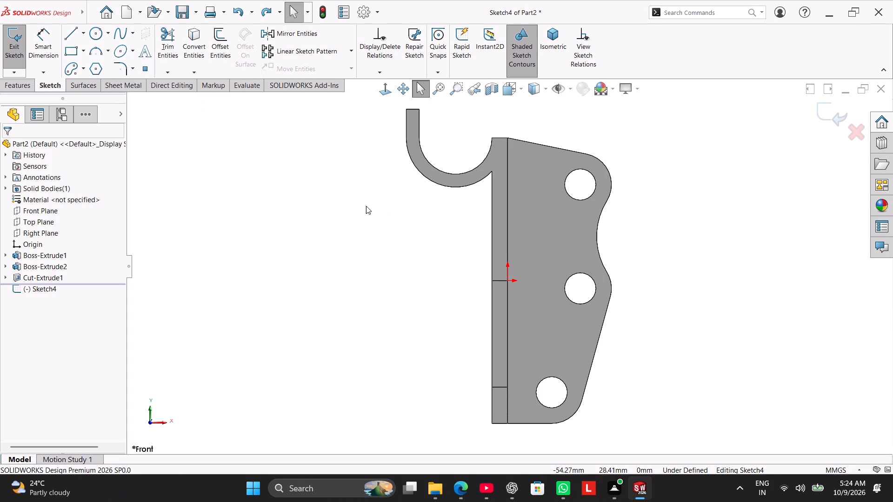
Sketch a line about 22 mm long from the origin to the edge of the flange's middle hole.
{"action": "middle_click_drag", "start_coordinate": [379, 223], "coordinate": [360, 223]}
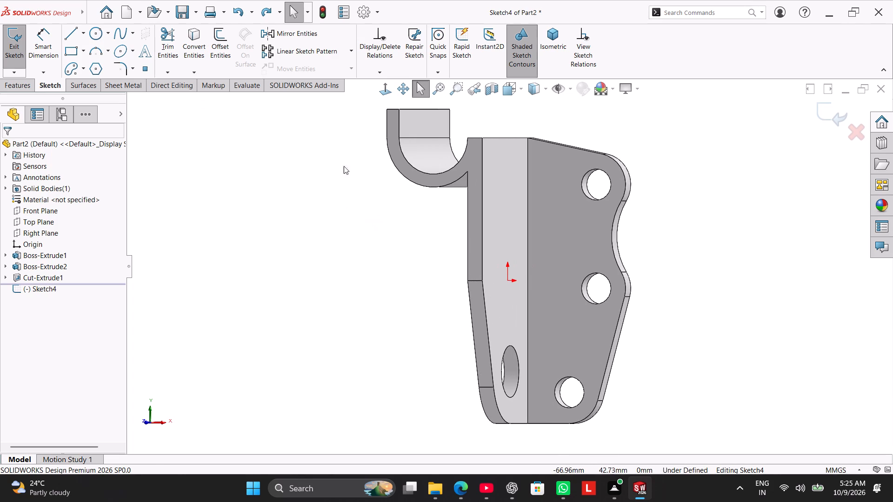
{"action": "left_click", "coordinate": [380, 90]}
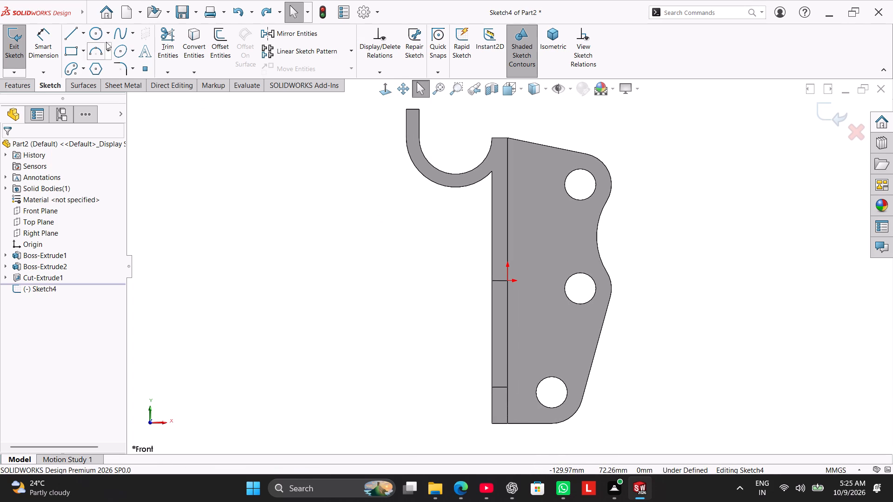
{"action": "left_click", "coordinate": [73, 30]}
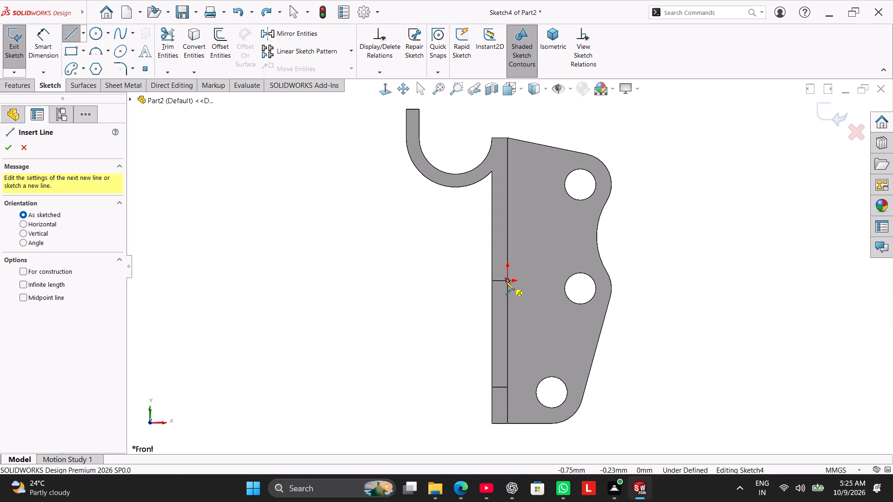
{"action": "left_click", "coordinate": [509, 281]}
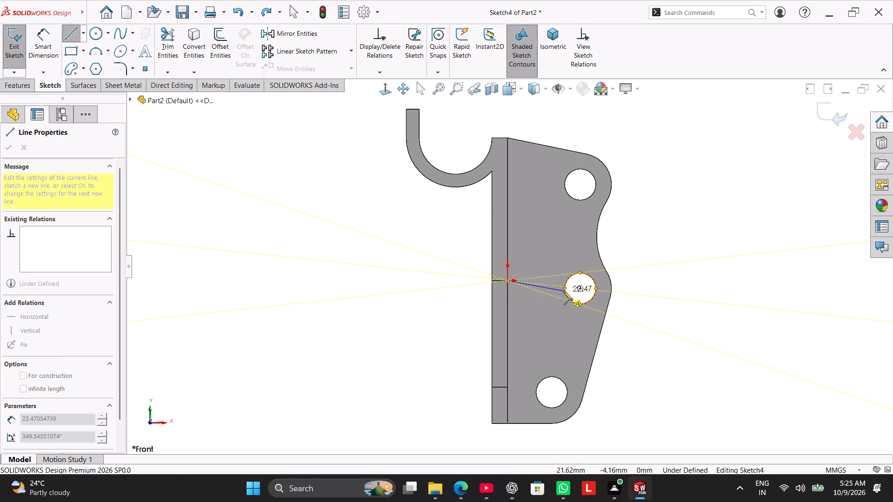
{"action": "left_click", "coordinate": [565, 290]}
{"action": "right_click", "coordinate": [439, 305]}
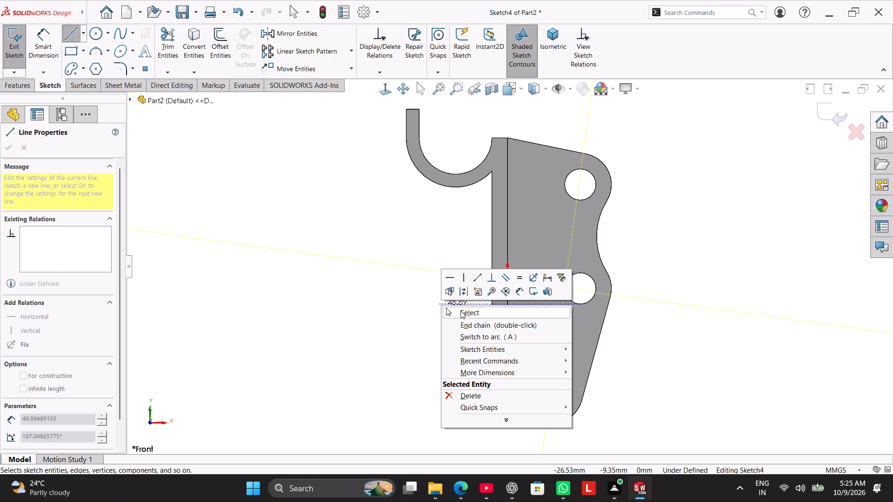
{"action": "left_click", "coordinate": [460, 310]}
Examine where the sketched line lies relative to the upright and the flange.
{"action": "middle_click_drag", "start_coordinate": [628, 303], "coordinate": [605, 209]}
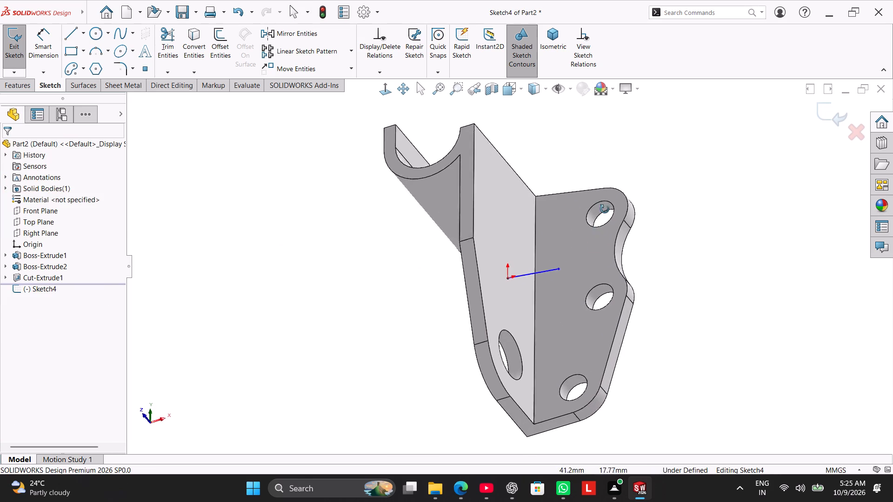
{"action": "middle_click_drag", "start_coordinate": [605, 209], "coordinate": [601, 264]}
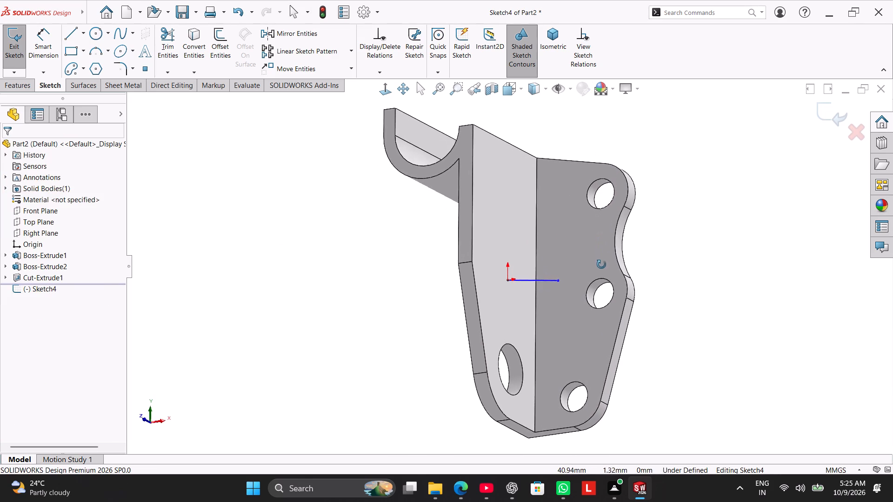
{"action": "middle_click_drag", "start_coordinate": [601, 264], "coordinate": [609, 302]}
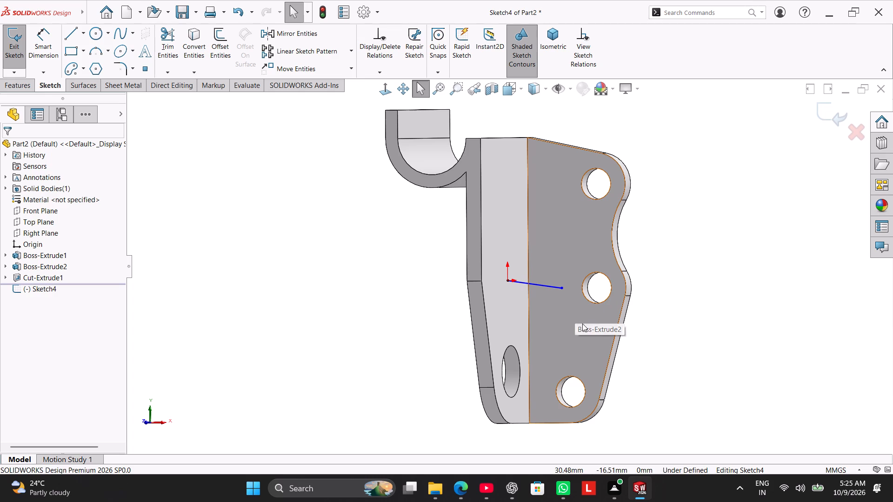
{"action": "middle_click_drag", "start_coordinate": [582, 324], "coordinate": [574, 262]}
{"action": "middle_click_drag", "start_coordinate": [587, 324], "coordinate": [571, 167]}
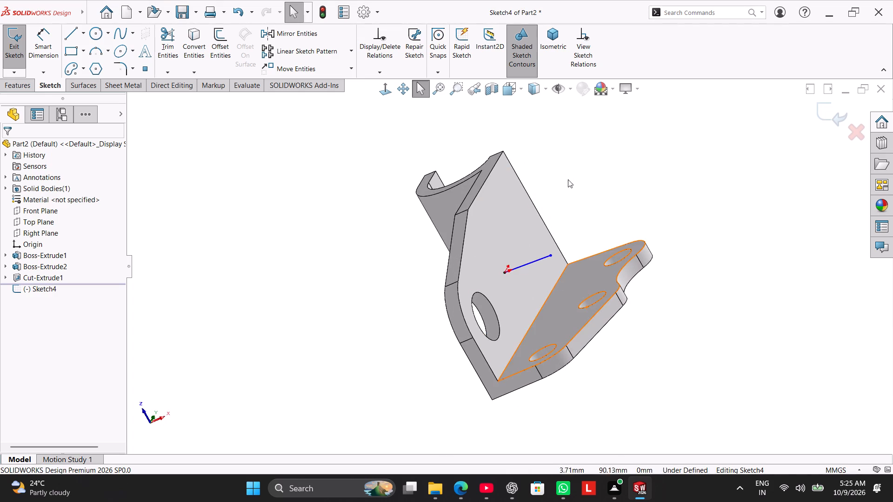
{"action": "middle_click_drag", "start_coordinate": [547, 282], "coordinate": [546, 277]}
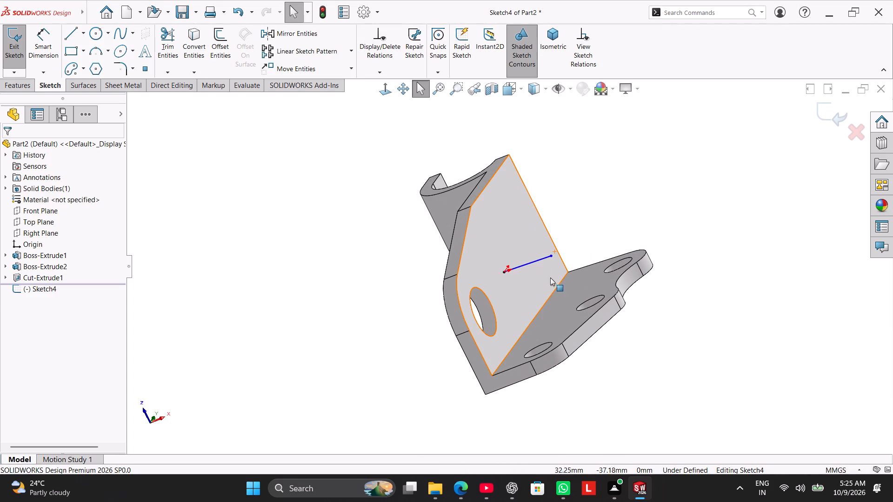
{"action": "right_click", "coordinate": [540, 258]}
{"action": "left_click", "coordinate": [303, 323]}
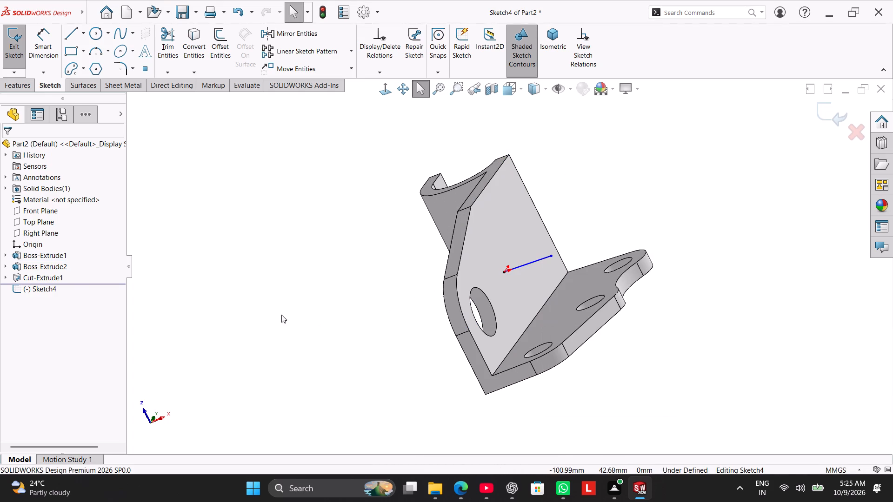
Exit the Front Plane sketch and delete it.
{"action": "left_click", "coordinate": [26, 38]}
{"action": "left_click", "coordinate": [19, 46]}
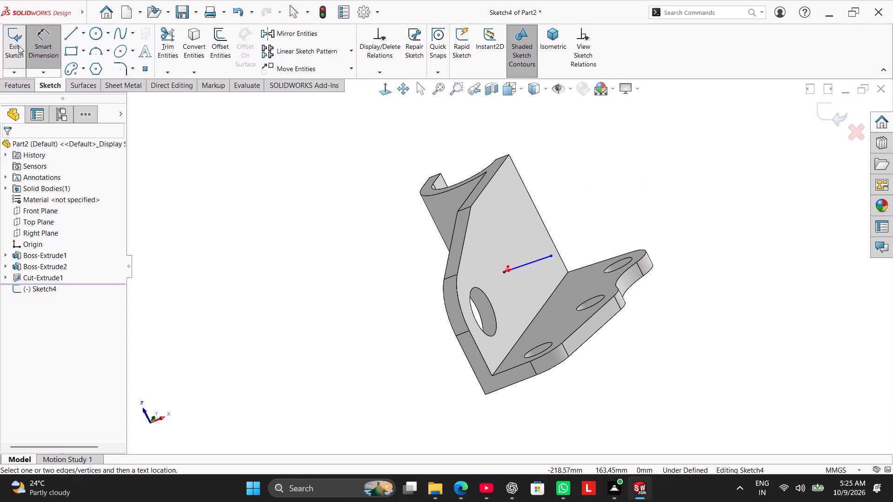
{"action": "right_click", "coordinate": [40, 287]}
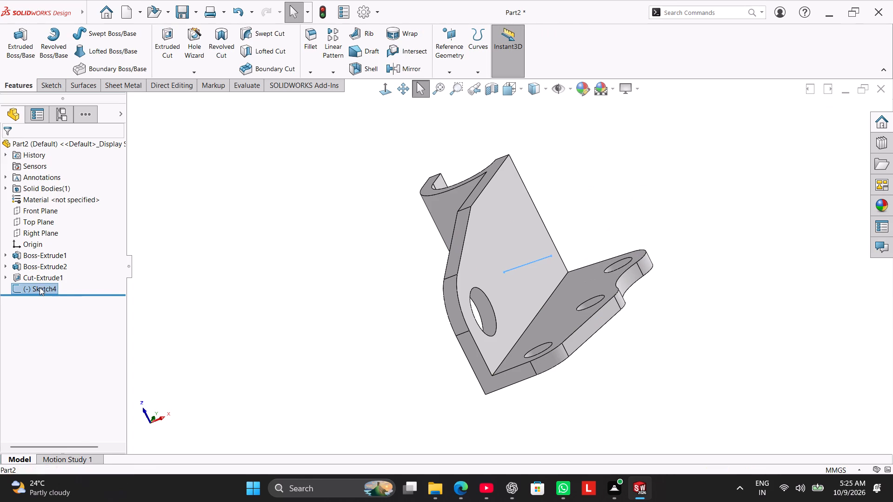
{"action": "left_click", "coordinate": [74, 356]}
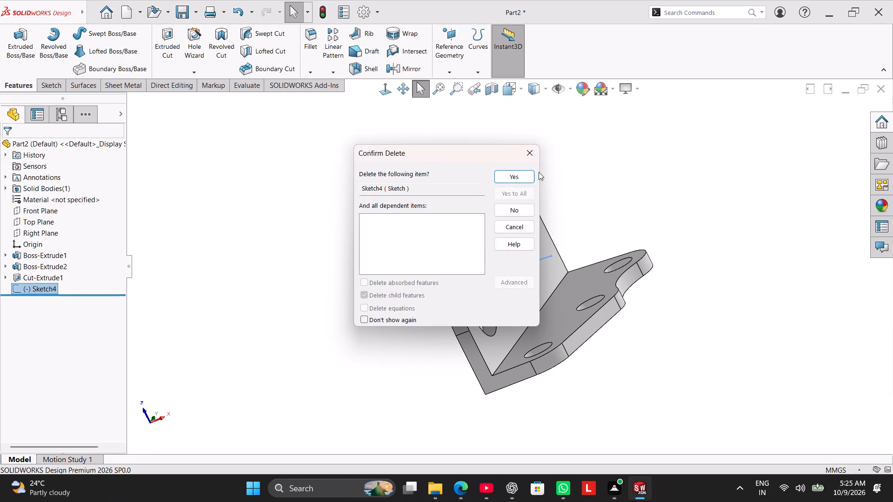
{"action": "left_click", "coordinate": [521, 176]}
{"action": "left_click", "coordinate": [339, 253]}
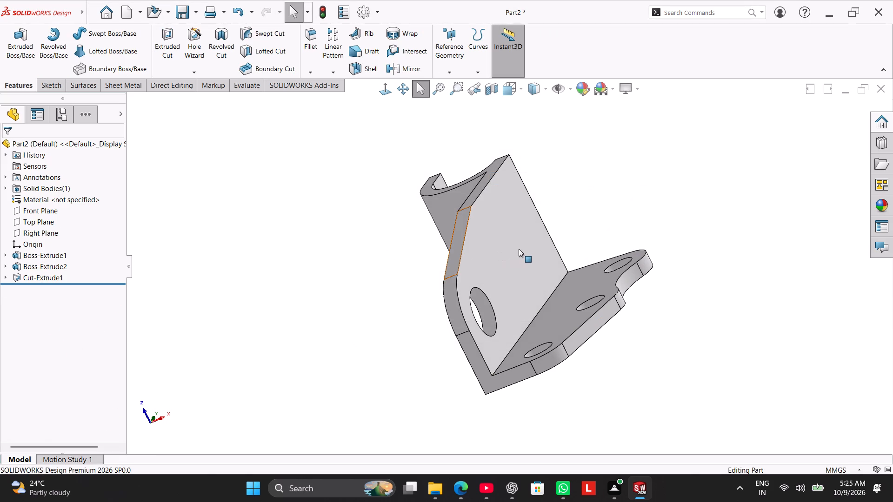
Start a new sketch on the Right Plane.
{"action": "left_click", "coordinate": [51, 234]}
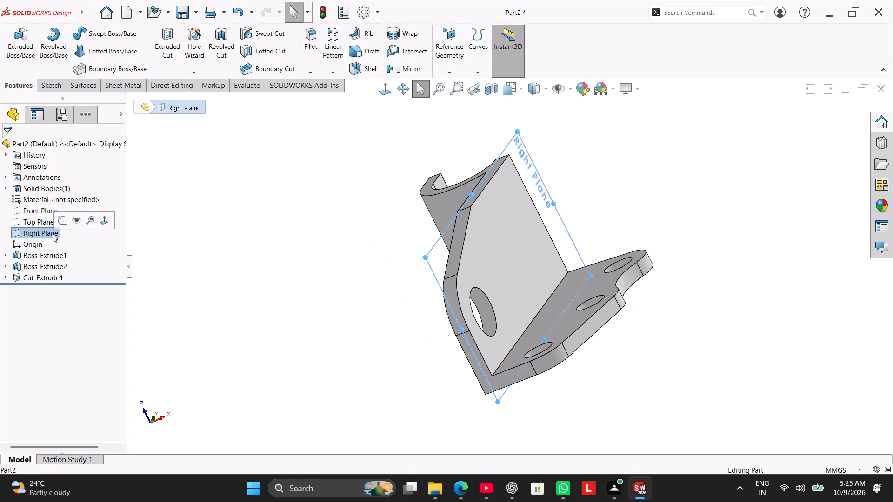
{"action": "left_click", "coordinate": [62, 220]}
{"action": "left_click", "coordinate": [233, 247]}
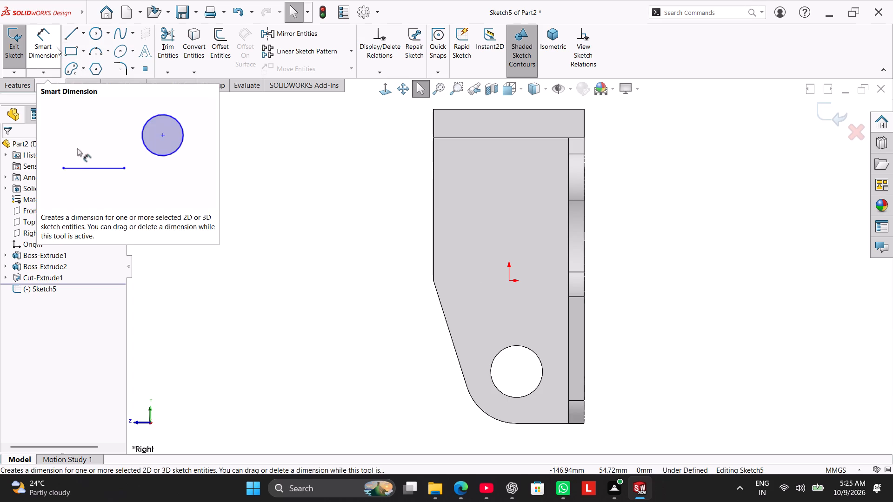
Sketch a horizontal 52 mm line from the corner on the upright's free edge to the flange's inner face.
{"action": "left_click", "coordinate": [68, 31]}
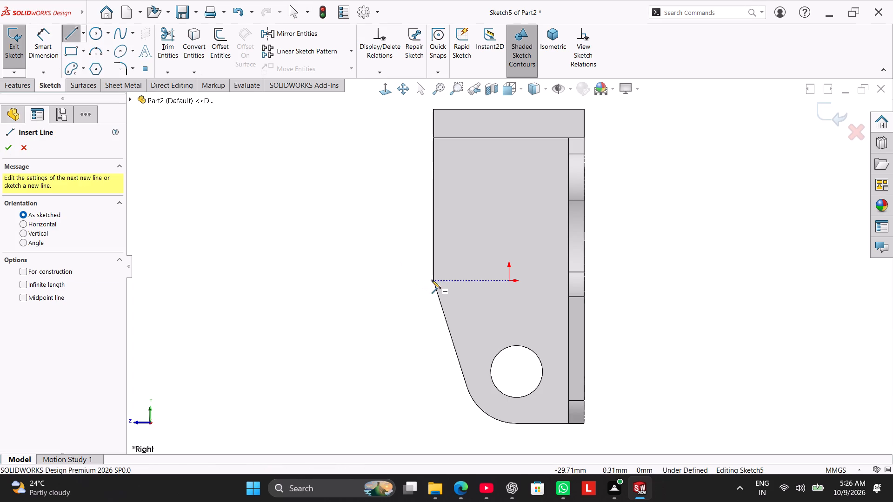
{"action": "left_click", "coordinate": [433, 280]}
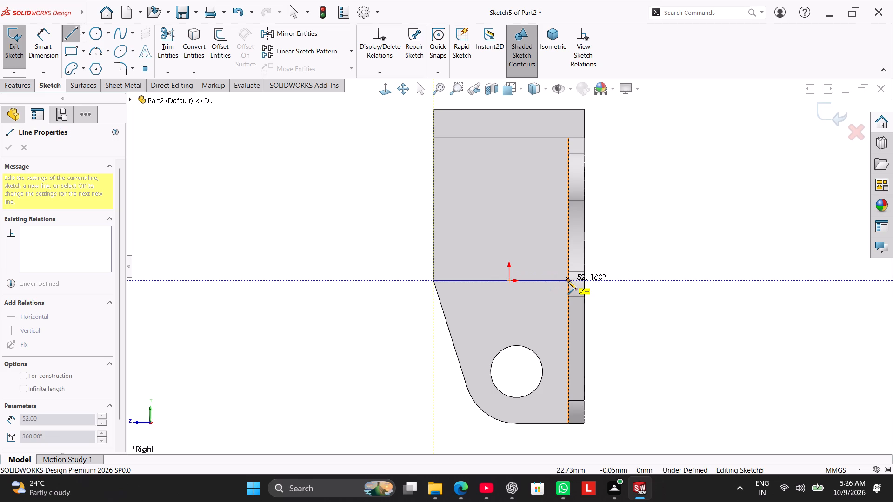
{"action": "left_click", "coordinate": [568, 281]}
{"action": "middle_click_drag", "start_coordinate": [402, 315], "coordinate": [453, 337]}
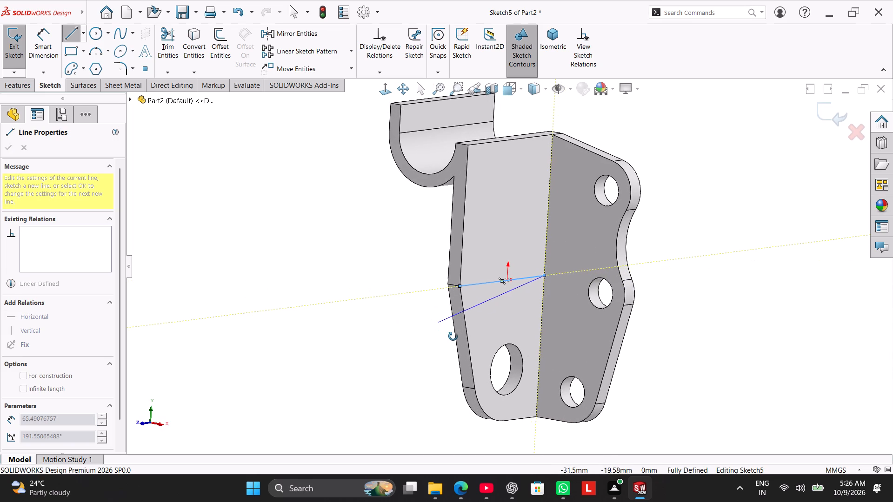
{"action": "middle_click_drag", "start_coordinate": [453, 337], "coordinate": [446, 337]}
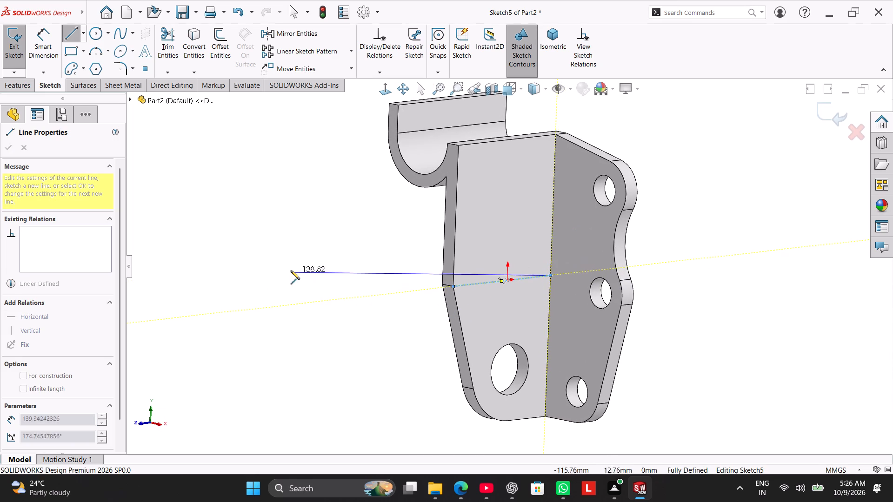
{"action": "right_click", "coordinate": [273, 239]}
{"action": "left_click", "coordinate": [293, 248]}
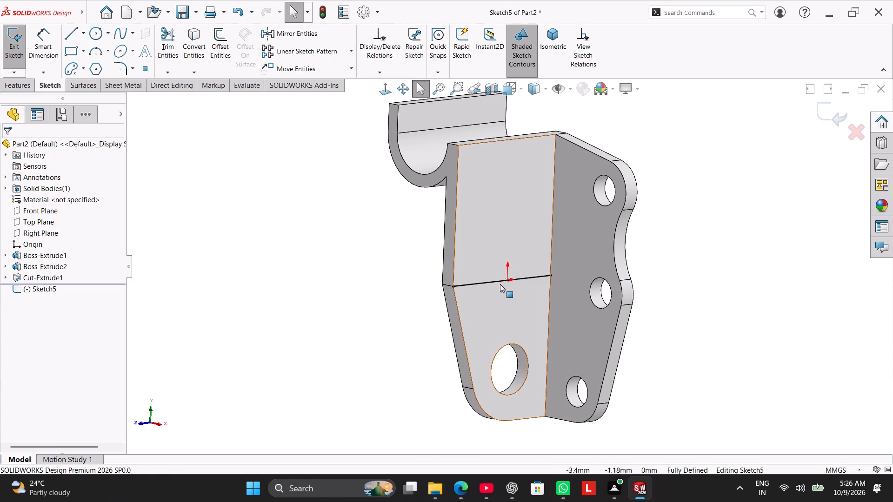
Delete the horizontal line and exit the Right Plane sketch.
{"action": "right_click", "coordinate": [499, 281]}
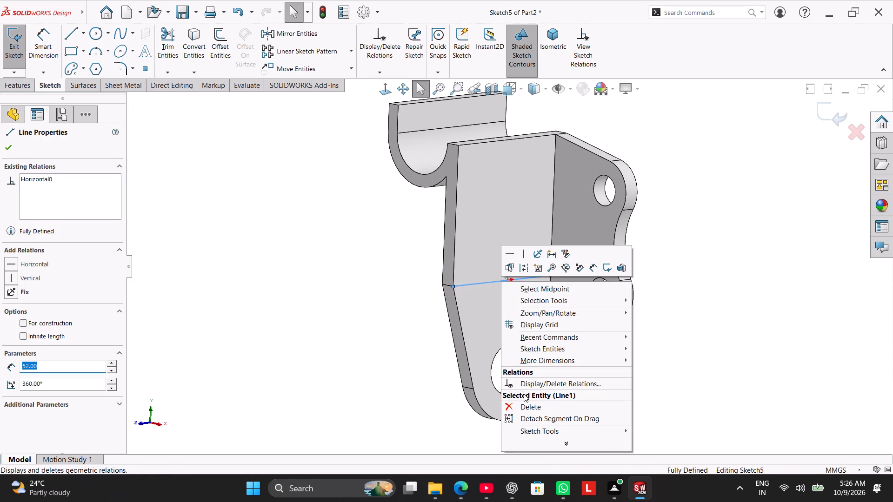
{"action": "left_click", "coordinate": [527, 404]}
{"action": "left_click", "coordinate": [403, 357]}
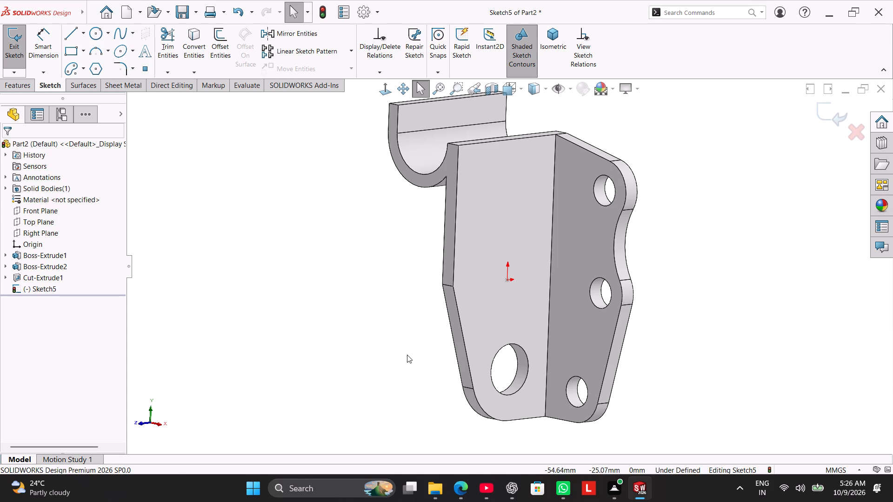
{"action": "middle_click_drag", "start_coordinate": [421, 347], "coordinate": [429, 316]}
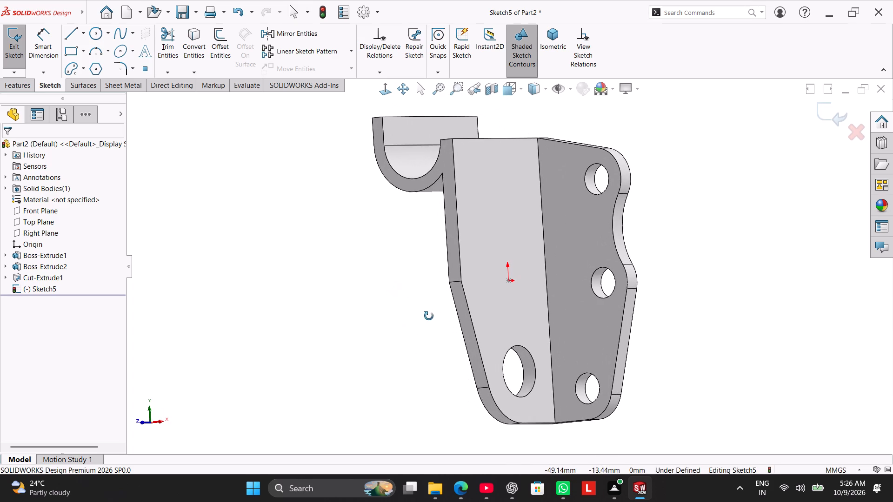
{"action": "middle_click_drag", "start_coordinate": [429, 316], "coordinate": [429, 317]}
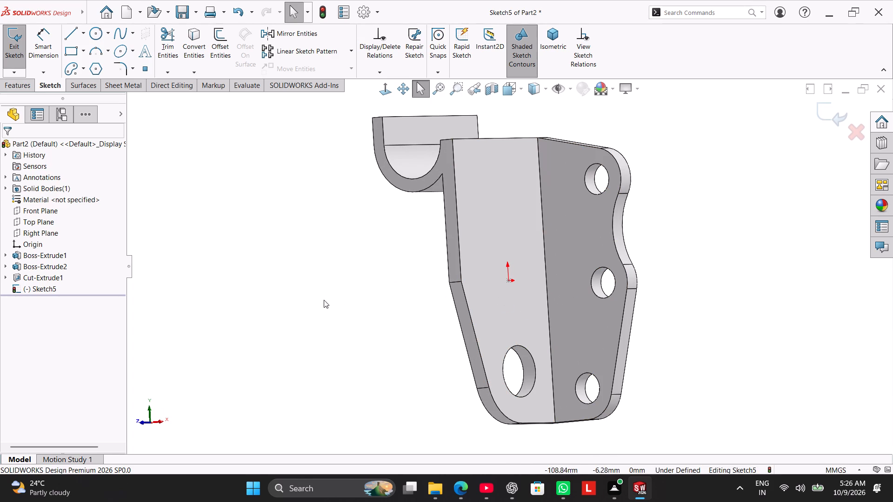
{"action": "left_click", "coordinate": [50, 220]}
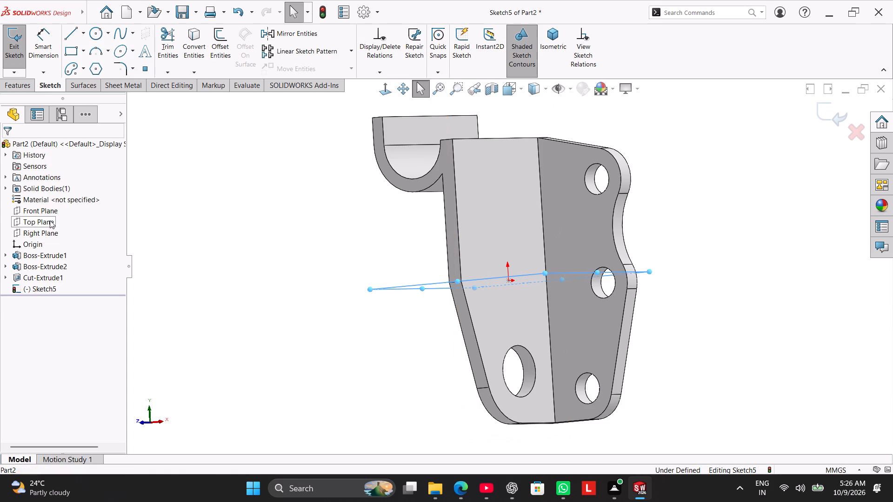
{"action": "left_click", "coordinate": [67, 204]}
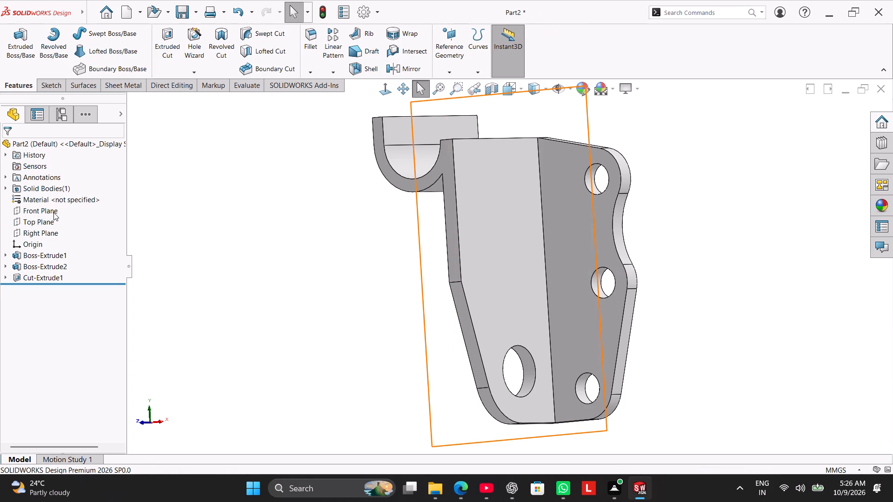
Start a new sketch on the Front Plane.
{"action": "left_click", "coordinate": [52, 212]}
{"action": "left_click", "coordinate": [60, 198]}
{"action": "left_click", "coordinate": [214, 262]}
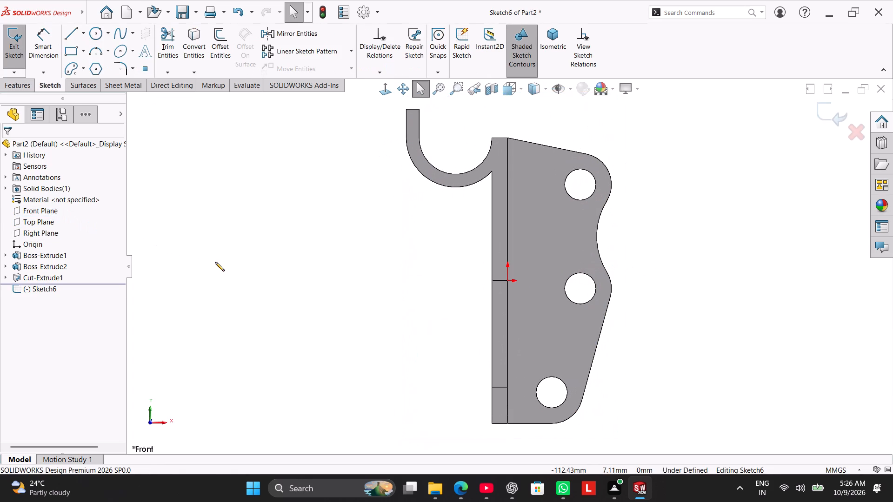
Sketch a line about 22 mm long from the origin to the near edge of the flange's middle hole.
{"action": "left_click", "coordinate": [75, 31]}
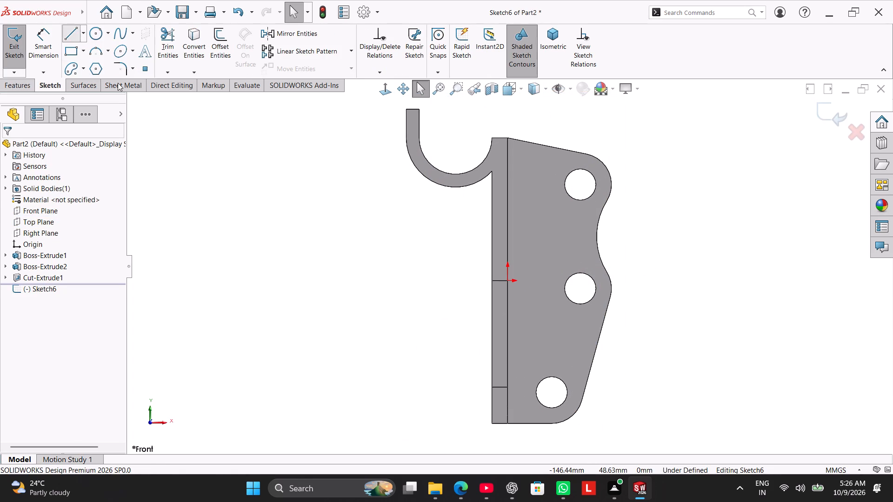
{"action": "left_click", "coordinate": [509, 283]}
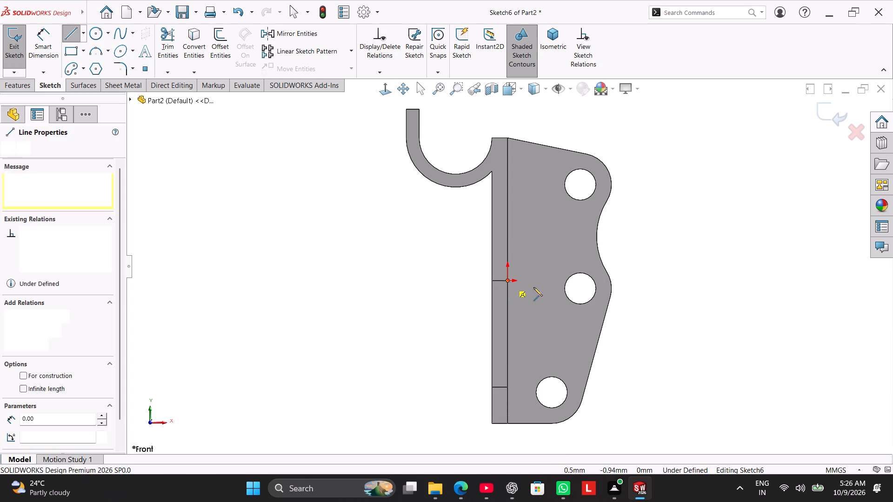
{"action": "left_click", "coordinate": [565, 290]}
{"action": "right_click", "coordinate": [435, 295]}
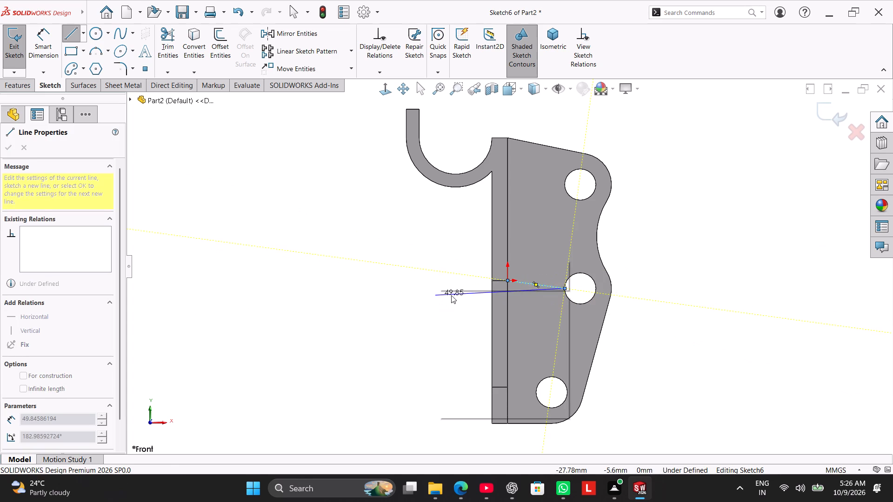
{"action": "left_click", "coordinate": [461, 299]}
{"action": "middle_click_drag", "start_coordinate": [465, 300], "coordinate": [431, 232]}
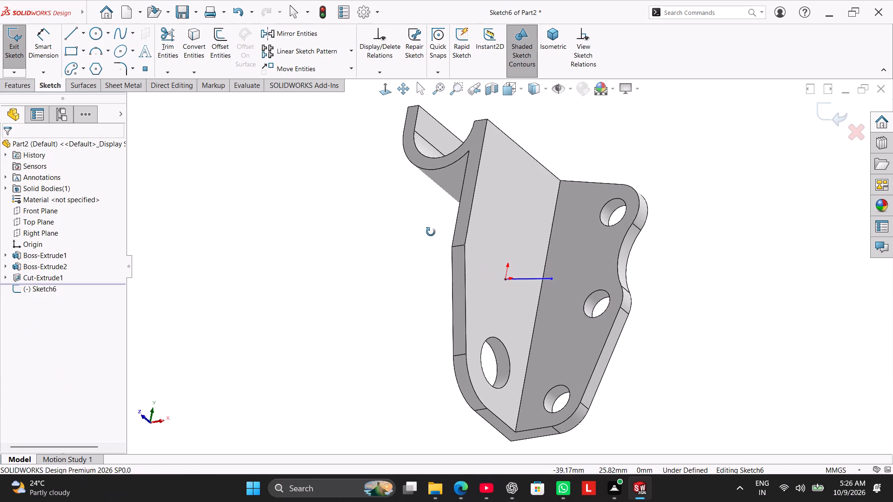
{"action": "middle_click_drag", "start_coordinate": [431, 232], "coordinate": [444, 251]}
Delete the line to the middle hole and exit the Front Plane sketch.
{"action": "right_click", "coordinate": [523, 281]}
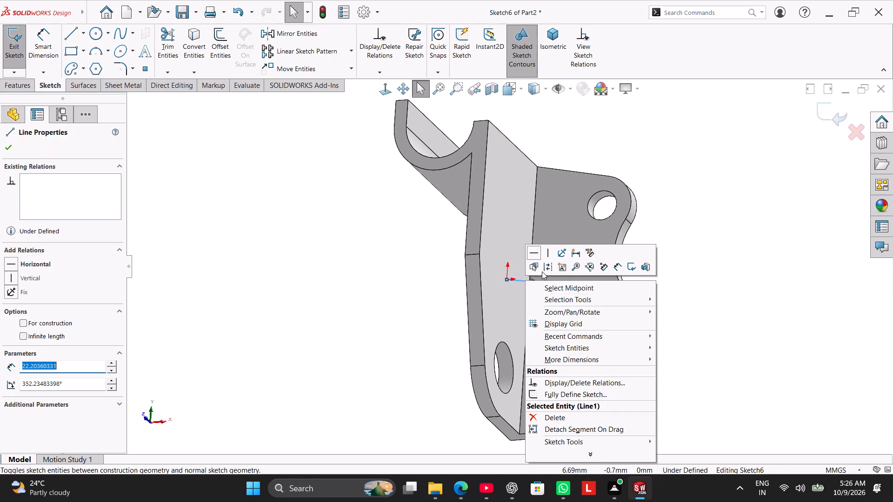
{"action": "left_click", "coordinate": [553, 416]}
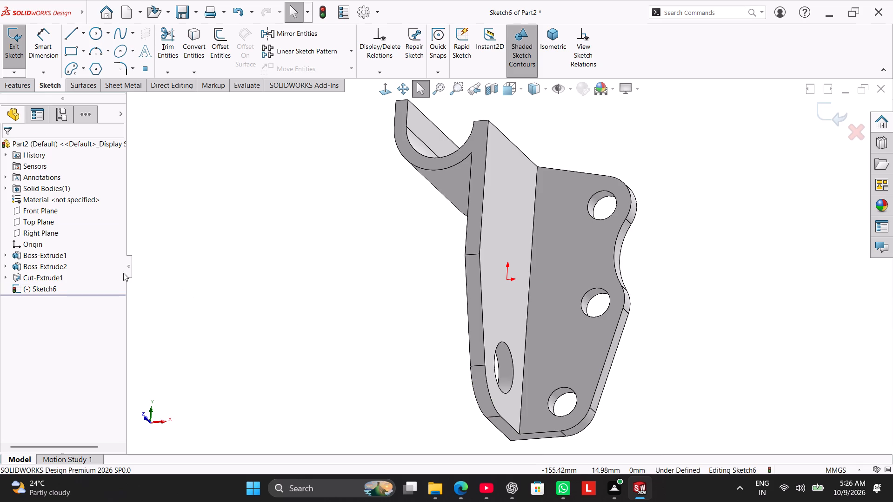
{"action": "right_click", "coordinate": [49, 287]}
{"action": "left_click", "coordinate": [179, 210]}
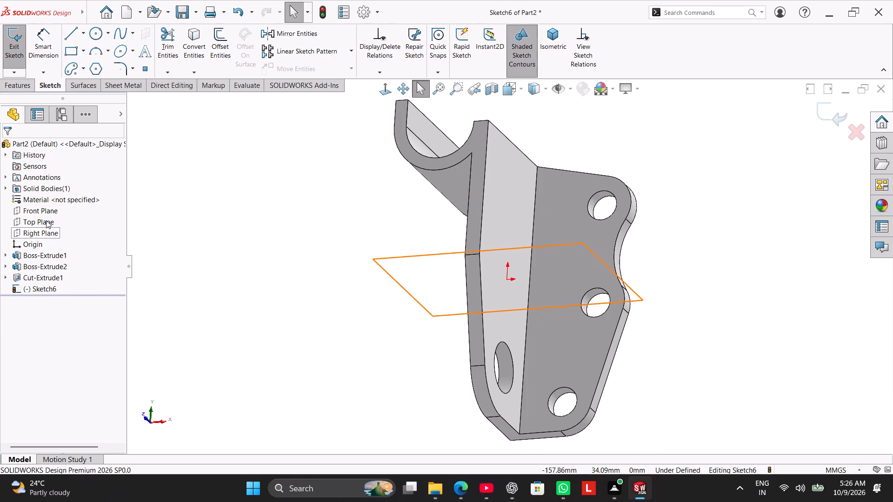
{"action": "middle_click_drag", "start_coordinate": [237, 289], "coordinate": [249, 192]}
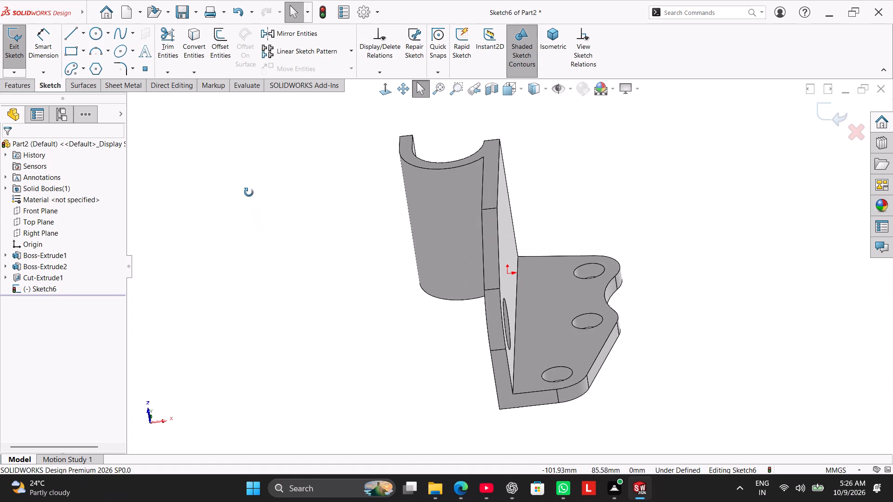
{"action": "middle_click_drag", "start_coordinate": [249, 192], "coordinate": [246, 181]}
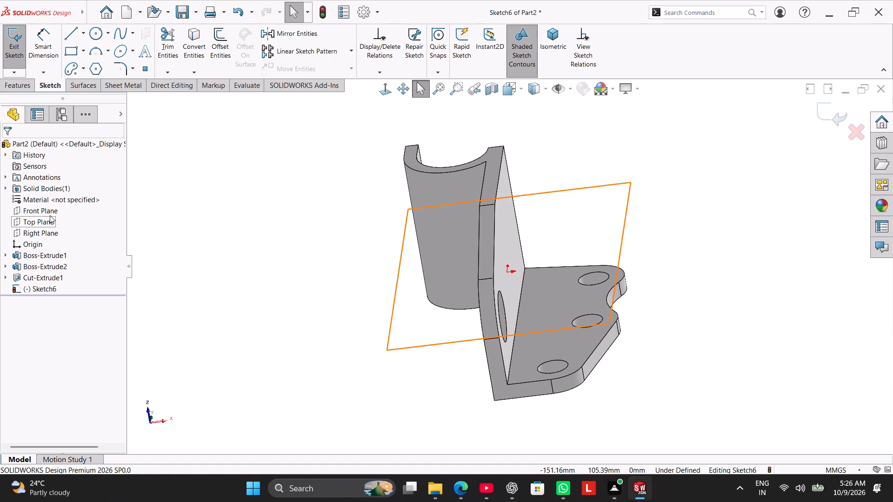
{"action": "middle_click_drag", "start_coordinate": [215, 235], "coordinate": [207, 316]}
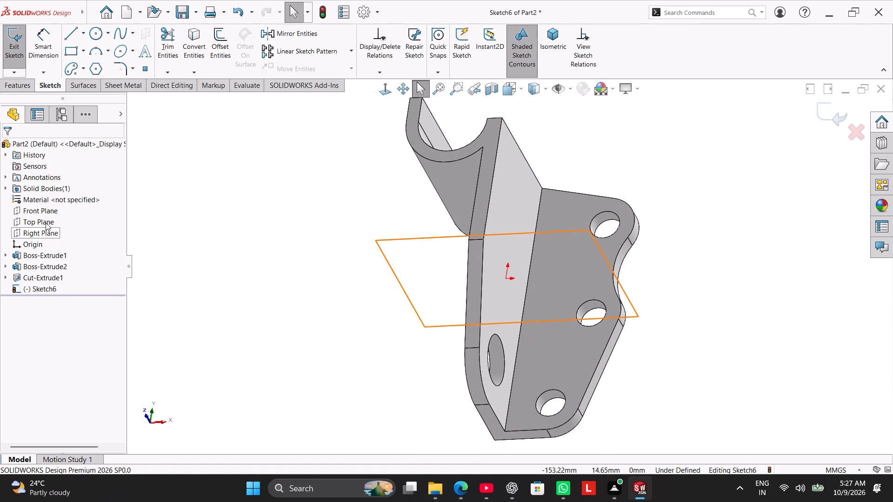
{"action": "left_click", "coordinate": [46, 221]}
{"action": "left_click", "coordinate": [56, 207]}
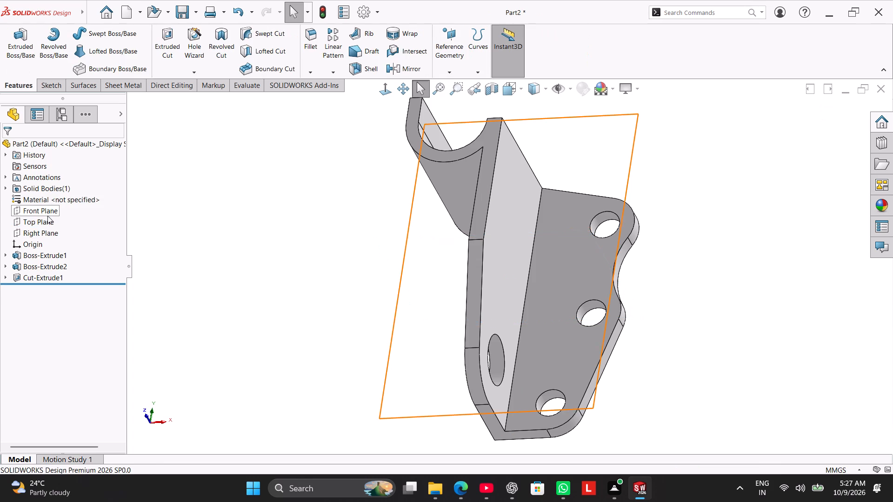
Start a new sketch on the Top Plane.
{"action": "left_click", "coordinate": [47, 220]}
{"action": "left_click", "coordinate": [60, 207]}
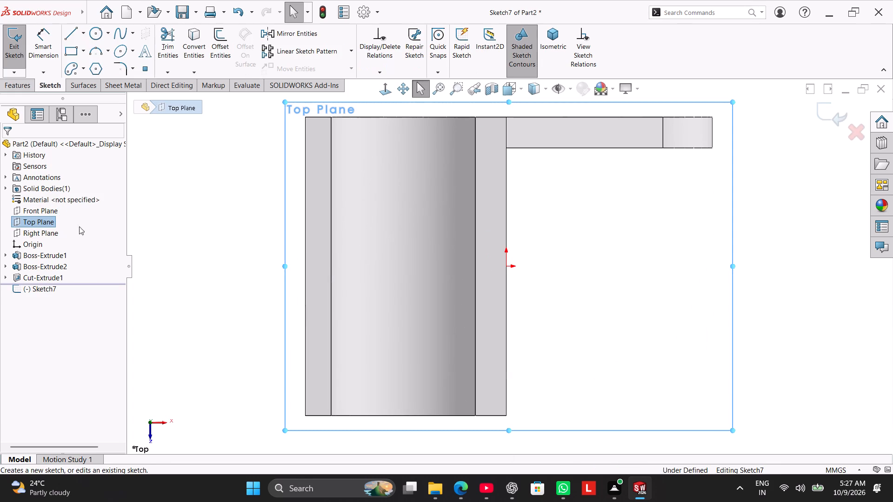
{"action": "left_click", "coordinate": [197, 240]}
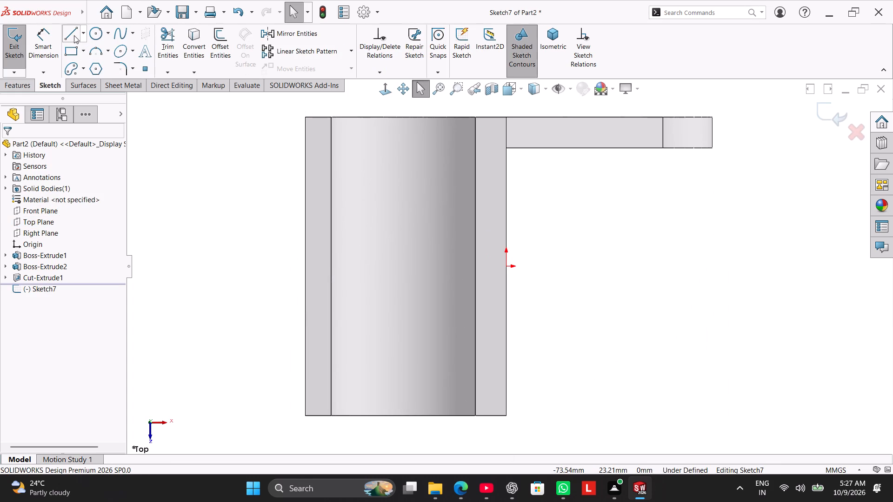
Sketch a diagonal line about 65.6 mm long from the corner on the upright's free edge to the flange's outer edge.
{"action": "left_click", "coordinate": [73, 34]}
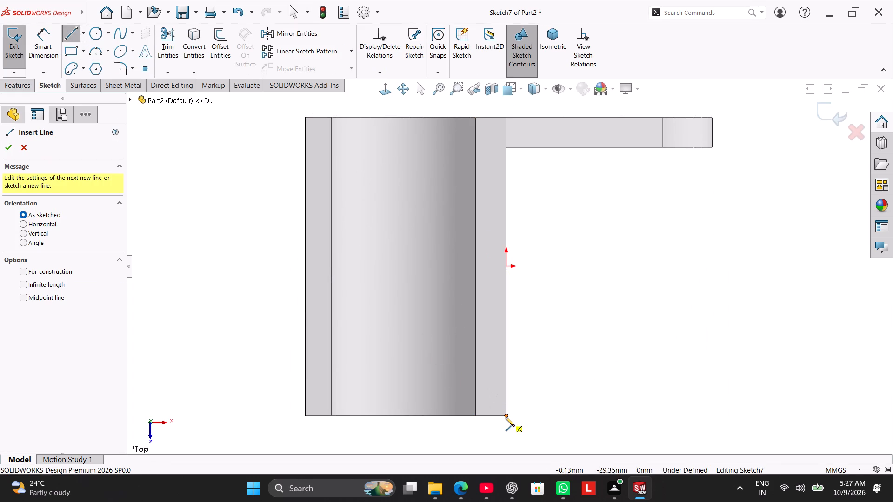
{"action": "left_click", "coordinate": [506, 417]}
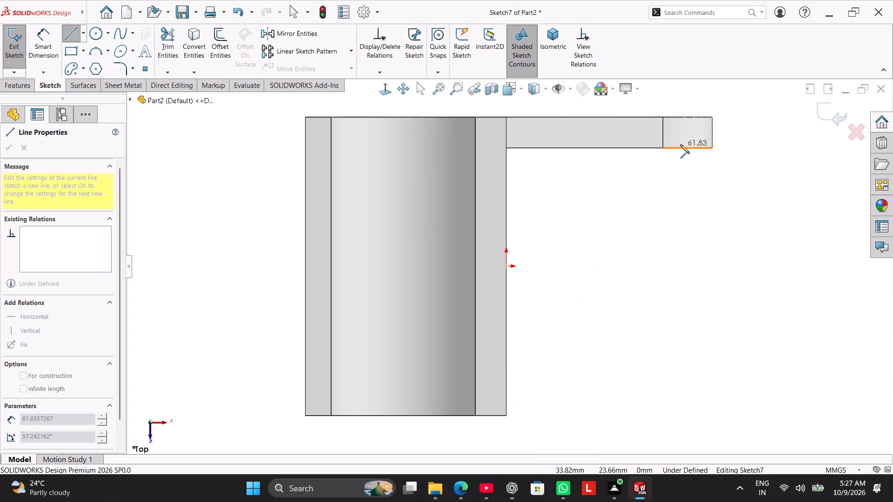
{"action": "left_click", "coordinate": [713, 148]}
{"action": "middle_click_drag", "start_coordinate": [682, 266], "coordinate": [650, 143]}
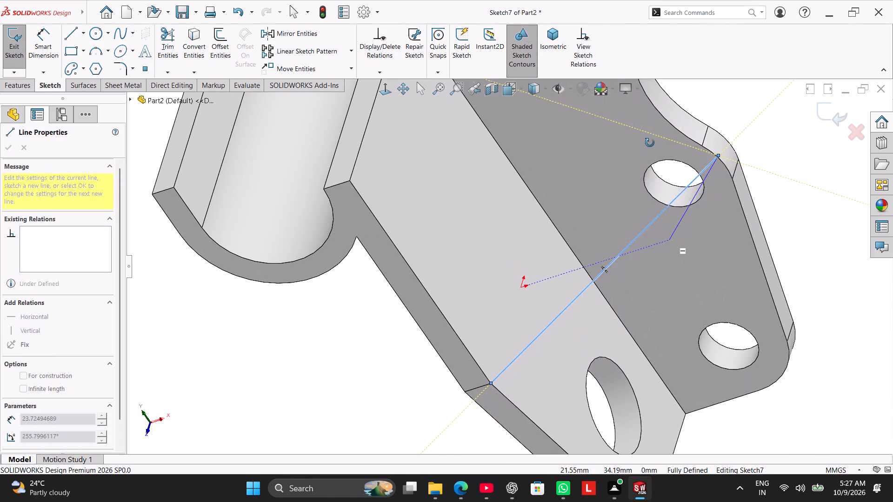
{"action": "middle_click_drag", "start_coordinate": [650, 143], "coordinate": [672, 207]}
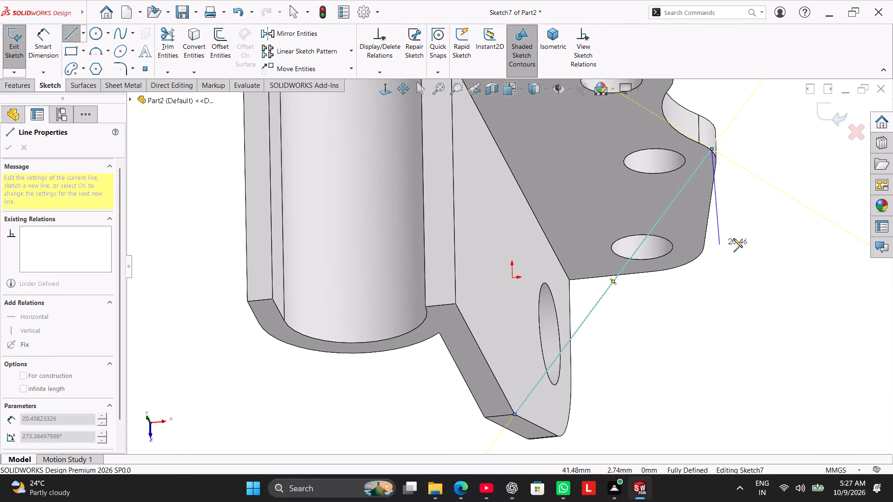
{"action": "right_click", "coordinate": [749, 227]}
{"action": "left_click", "coordinate": [764, 229]}
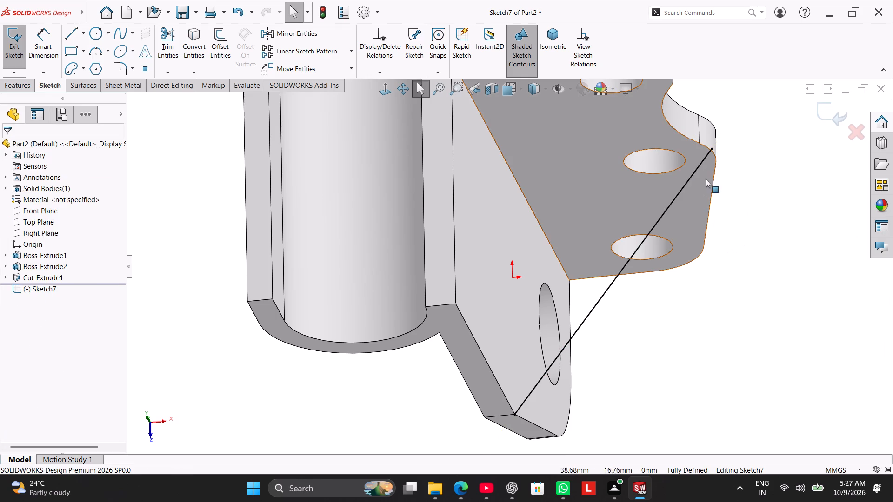
Delete the coincident relation holding the line's endpoint to the flange's outer edge.
{"action": "left_click_drag", "start_coordinate": [713, 147], "coordinate": [693, 152]}
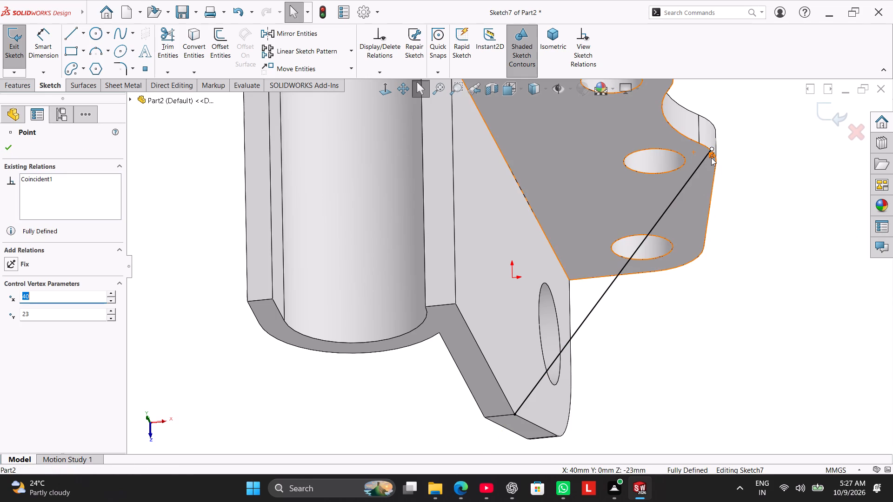
{"action": "left_click", "coordinate": [711, 158]}
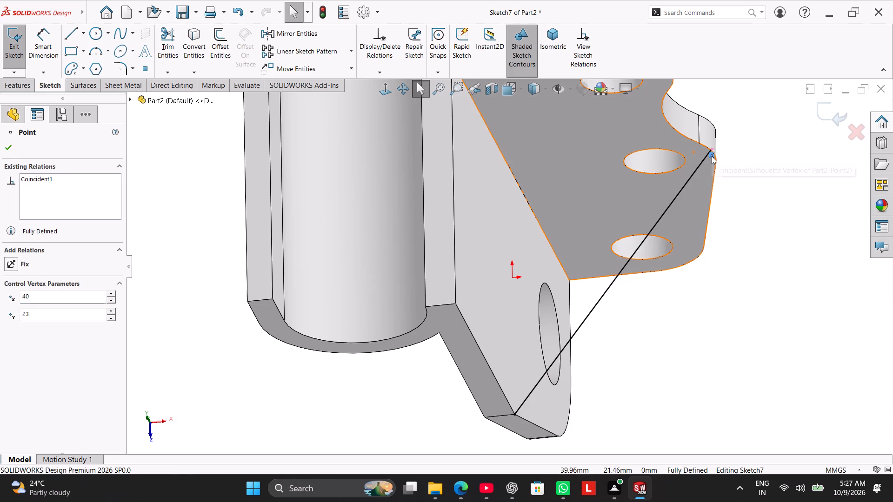
{"action": "right_click", "coordinate": [712, 156]}
{"action": "left_click", "coordinate": [735, 266]}
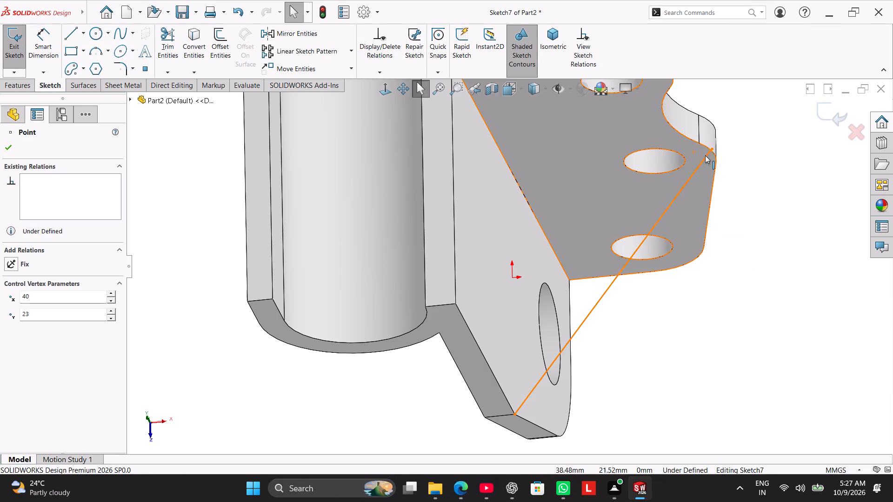
Move the line's freed endpoint to the near edge of the flange's middle hole.
{"action": "left_click_drag", "start_coordinate": [712, 149], "coordinate": [626, 166]}
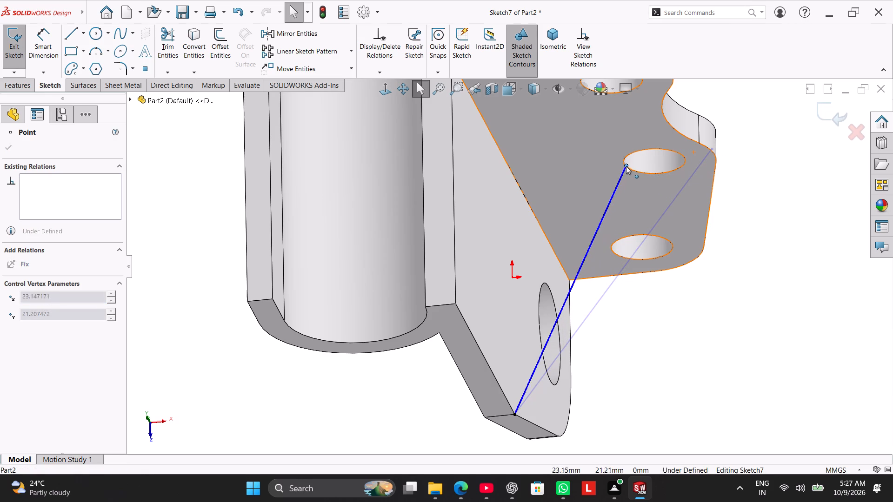
{"action": "left_click_drag", "start_coordinate": [626, 166], "coordinate": [632, 169]}
{"action": "left_click", "coordinate": [676, 291]}
{"action": "middle_click_drag", "start_coordinate": [668, 258], "coordinate": [634, 192]}
{"action": "scroll", "coordinate": [541, 179], "scroll_direction": "up", "scroll_amount": 1}
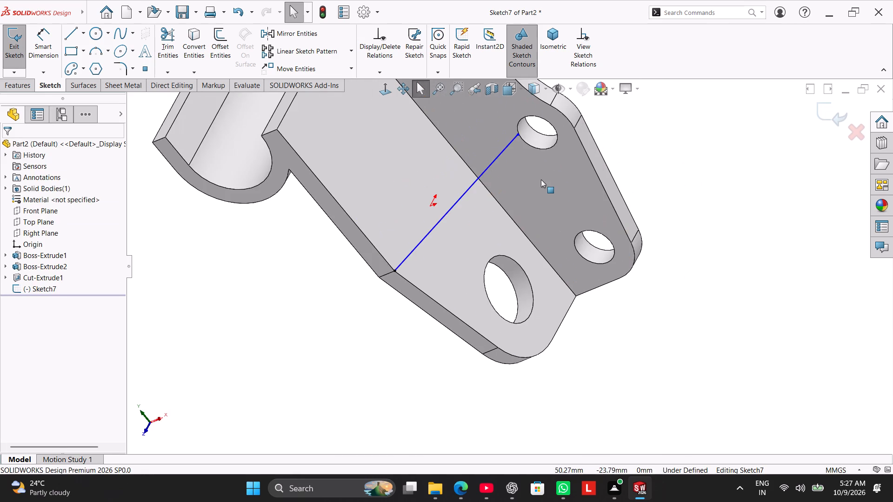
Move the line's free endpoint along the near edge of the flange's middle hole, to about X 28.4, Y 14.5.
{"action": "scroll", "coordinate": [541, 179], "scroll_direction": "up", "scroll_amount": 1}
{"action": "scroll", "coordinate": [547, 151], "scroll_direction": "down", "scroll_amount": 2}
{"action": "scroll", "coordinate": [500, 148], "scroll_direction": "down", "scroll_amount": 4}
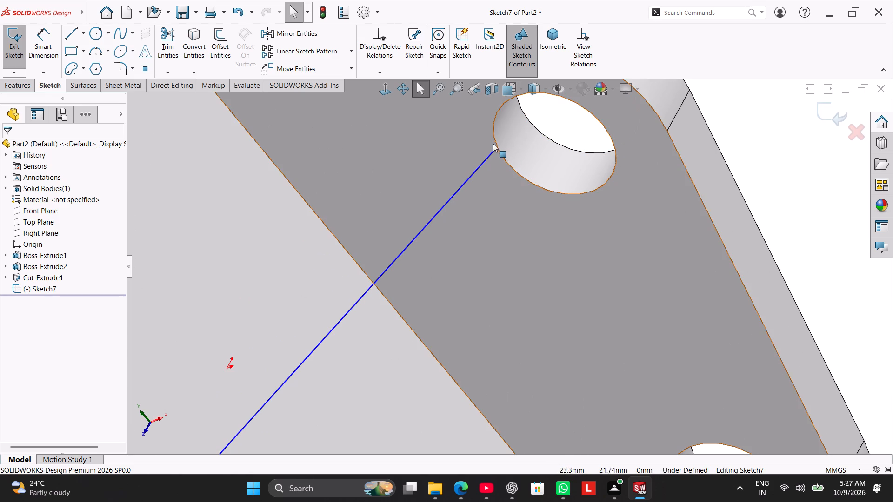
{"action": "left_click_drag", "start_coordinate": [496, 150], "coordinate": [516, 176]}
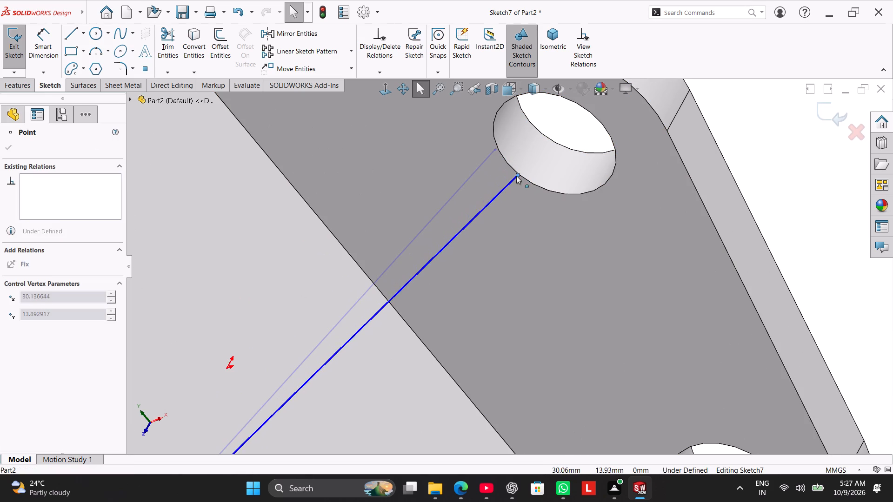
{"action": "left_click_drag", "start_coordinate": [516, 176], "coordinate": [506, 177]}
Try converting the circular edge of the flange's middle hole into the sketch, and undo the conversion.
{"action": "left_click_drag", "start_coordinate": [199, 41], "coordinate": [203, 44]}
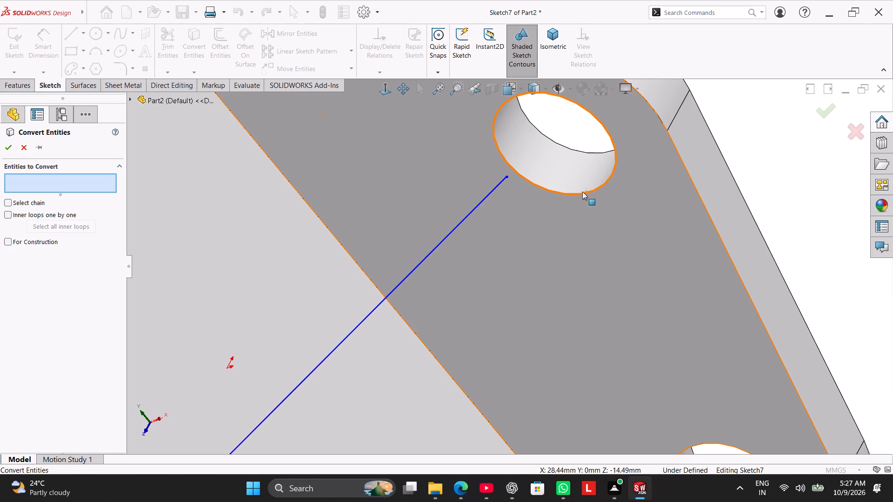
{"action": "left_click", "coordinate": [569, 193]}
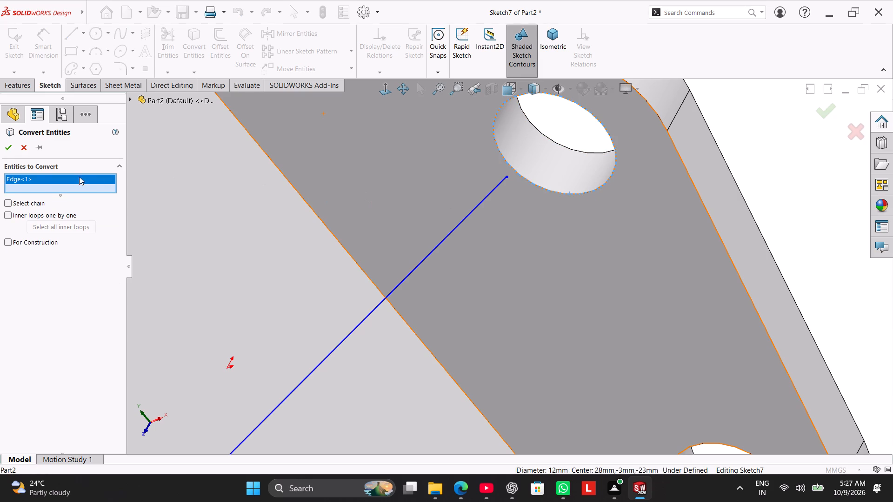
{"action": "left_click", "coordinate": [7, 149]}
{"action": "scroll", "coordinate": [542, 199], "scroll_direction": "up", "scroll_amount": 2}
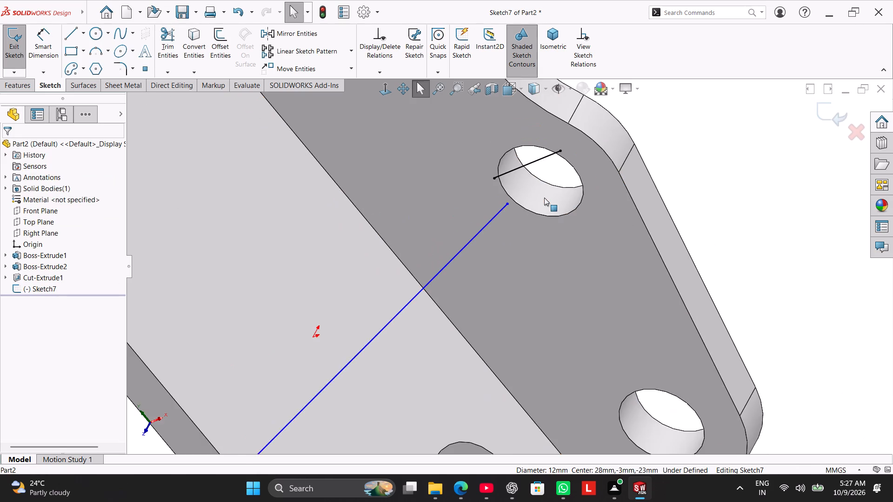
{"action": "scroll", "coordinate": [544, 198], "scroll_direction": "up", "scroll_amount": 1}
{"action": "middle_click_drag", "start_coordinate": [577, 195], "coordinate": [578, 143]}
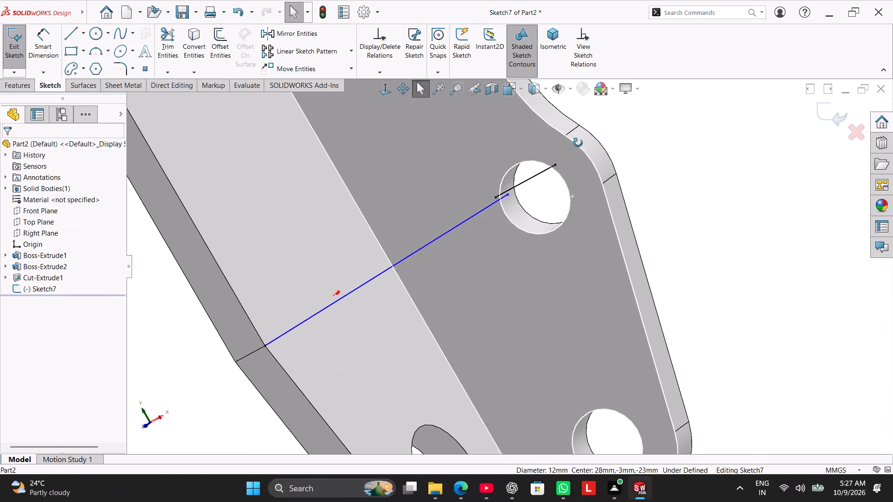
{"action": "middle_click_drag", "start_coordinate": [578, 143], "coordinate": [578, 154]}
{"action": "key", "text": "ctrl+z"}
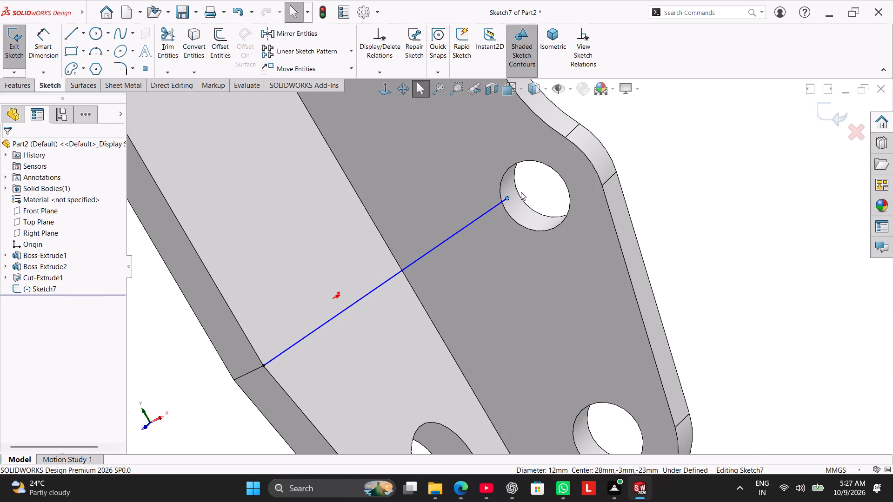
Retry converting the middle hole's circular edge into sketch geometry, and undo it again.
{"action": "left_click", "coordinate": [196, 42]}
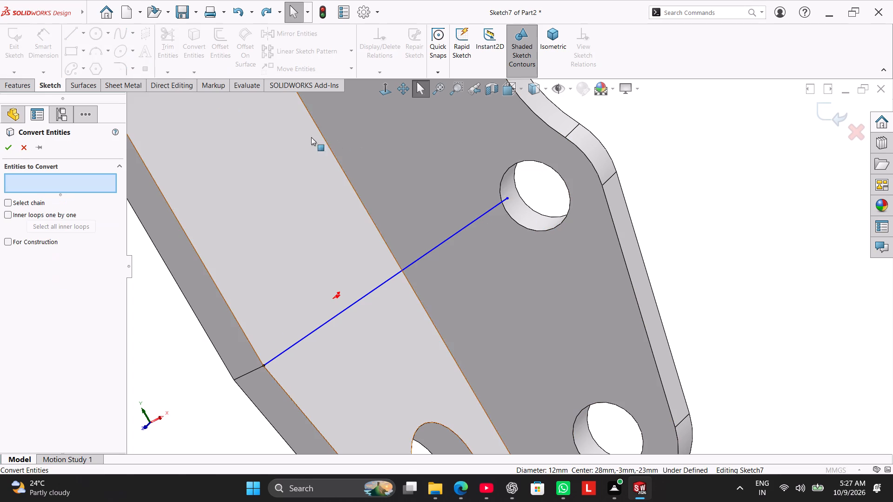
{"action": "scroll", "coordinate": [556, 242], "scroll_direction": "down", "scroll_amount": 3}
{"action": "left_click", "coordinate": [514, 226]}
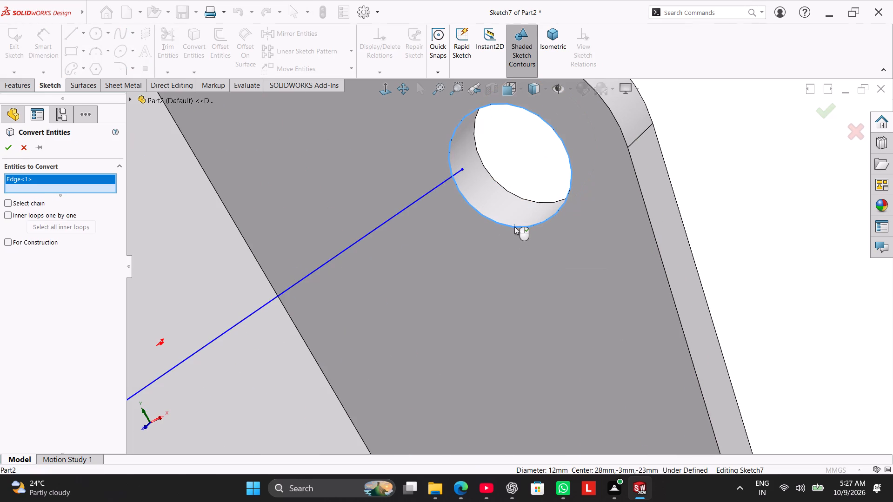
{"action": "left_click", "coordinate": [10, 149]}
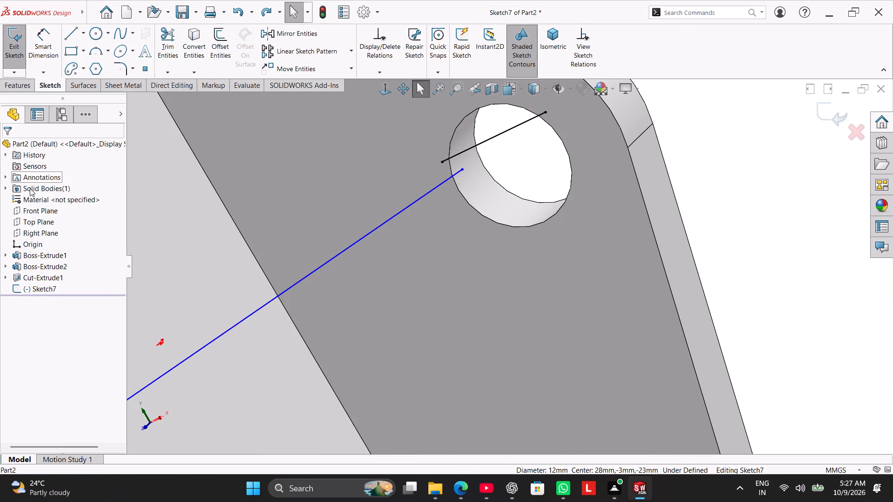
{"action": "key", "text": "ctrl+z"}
Move the line's free endpoint past the middle hole to the flange's rounded outer edge, at about X 39.1, Y 29.5.
{"action": "scroll", "coordinate": [327, 289], "scroll_direction": "up", "scroll_amount": 7}
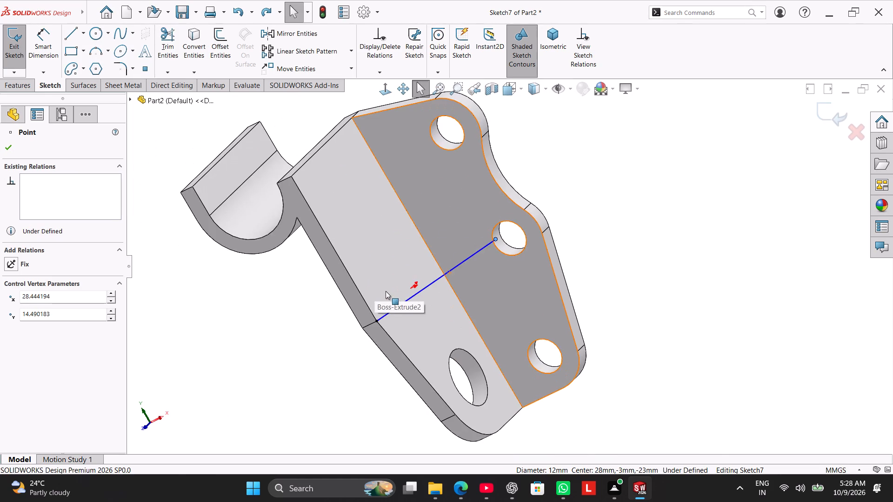
{"action": "middle_click_drag", "start_coordinate": [326, 356], "coordinate": [281, 245]}
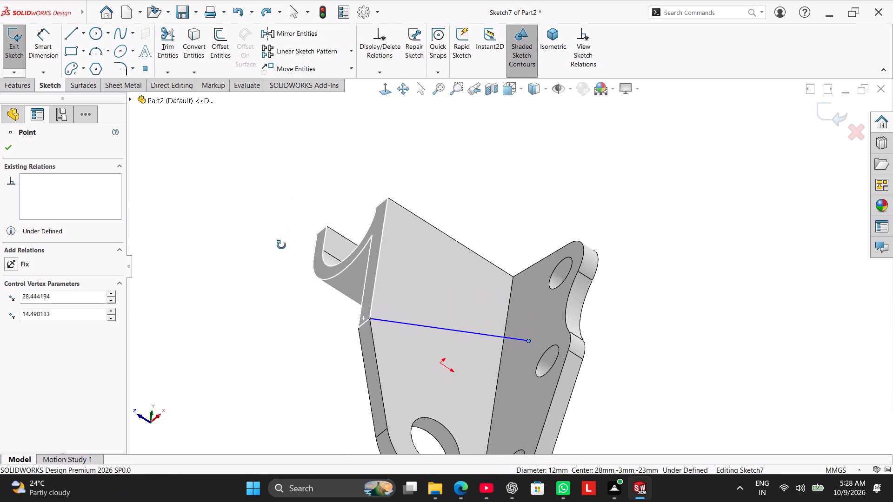
{"action": "middle_click_drag", "start_coordinate": [281, 245], "coordinate": [322, 294]}
{"action": "scroll", "coordinate": [518, 332], "scroll_direction": "down", "scroll_amount": 5}
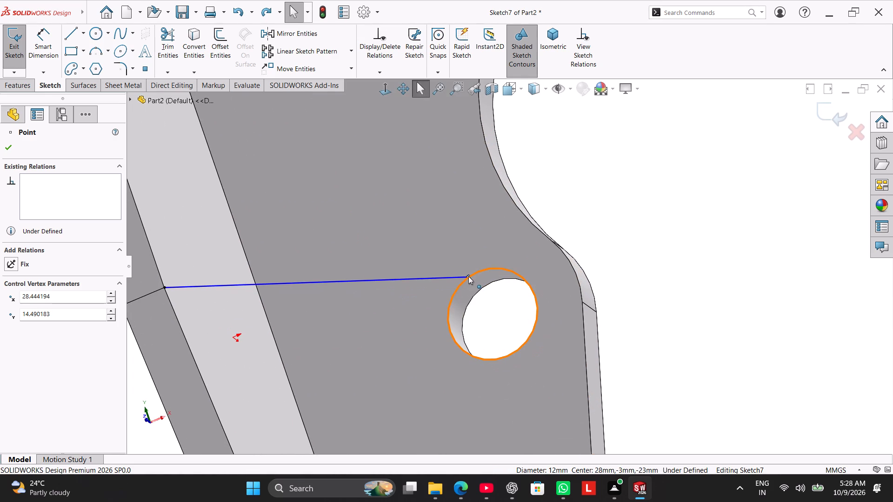
{"action": "left_click_drag", "start_coordinate": [468, 276], "coordinate": [456, 333]}
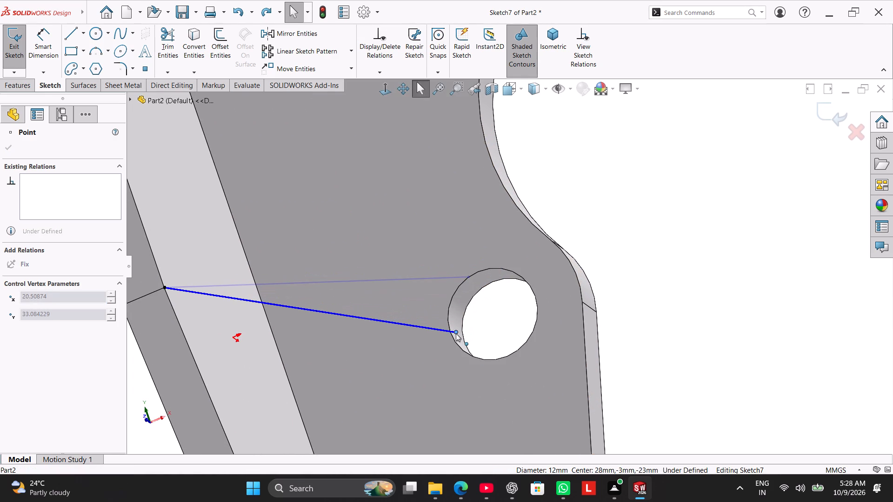
{"action": "left_click_drag", "start_coordinate": [456, 333], "coordinate": [576, 276]}
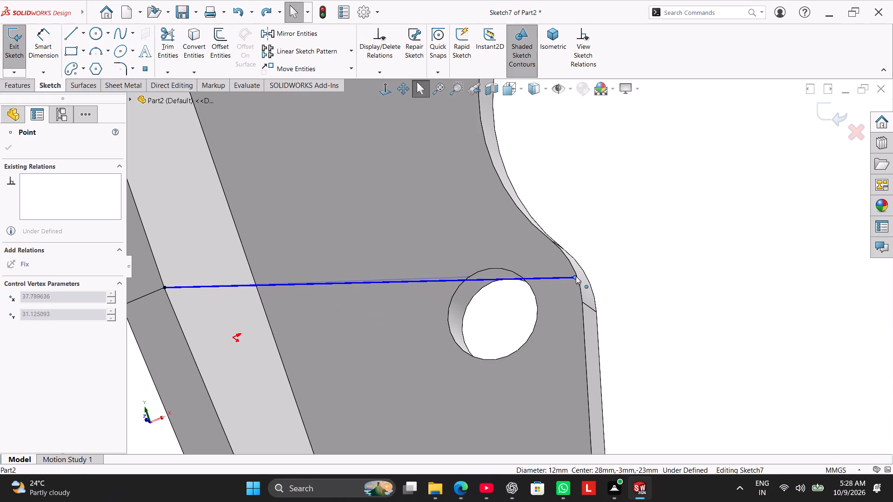
{"action": "left_click_drag", "start_coordinate": [576, 276], "coordinate": [579, 271]}
{"action": "left_click", "coordinate": [381, 88]}
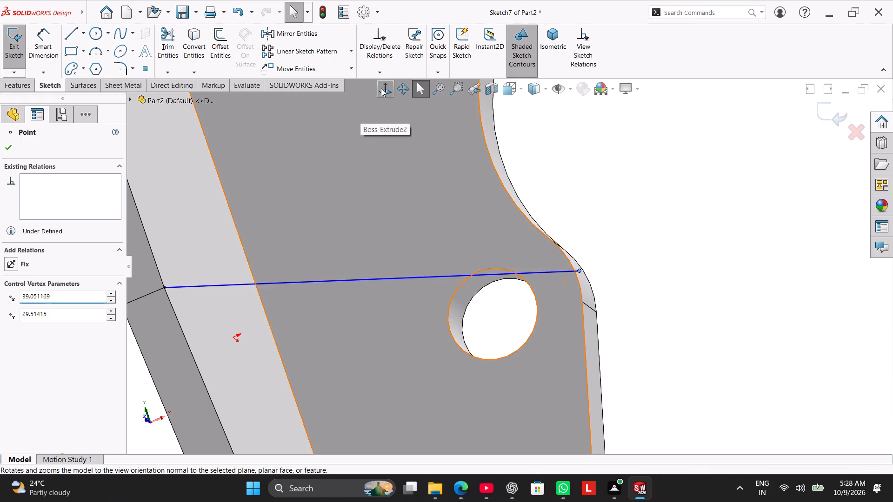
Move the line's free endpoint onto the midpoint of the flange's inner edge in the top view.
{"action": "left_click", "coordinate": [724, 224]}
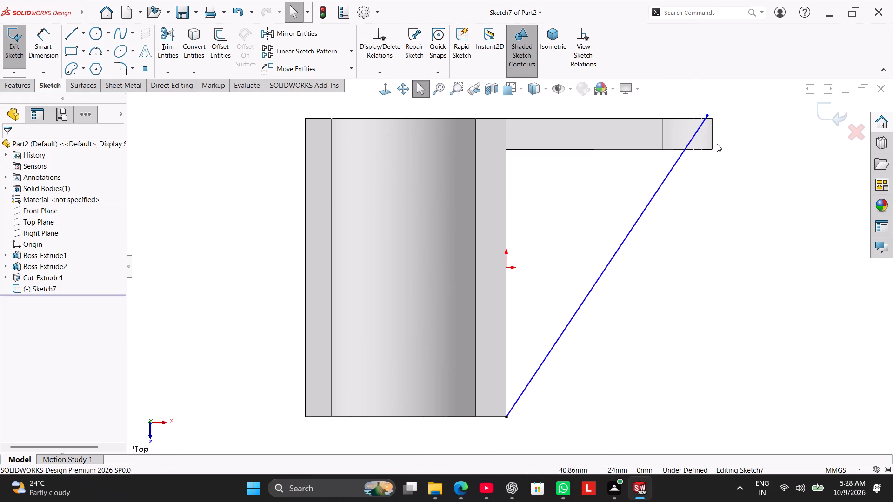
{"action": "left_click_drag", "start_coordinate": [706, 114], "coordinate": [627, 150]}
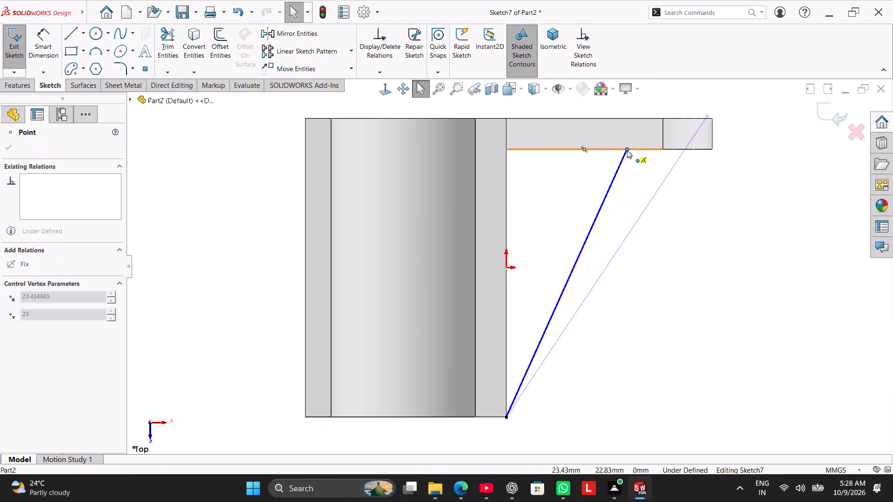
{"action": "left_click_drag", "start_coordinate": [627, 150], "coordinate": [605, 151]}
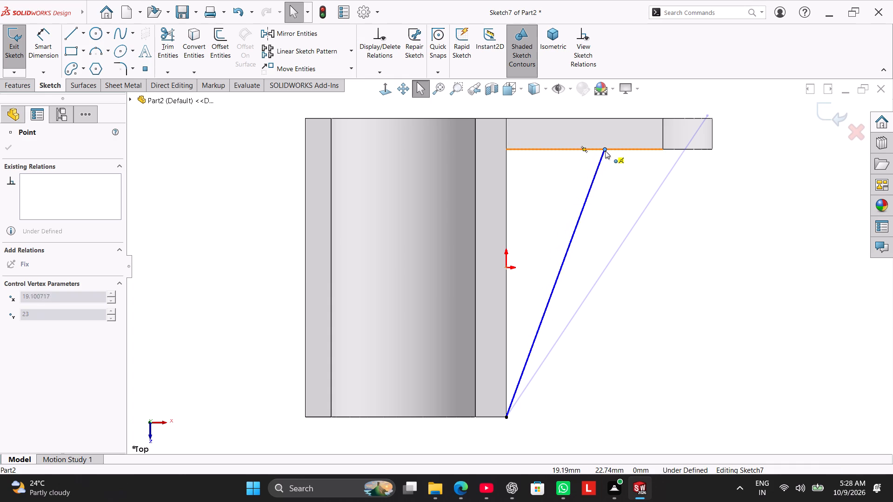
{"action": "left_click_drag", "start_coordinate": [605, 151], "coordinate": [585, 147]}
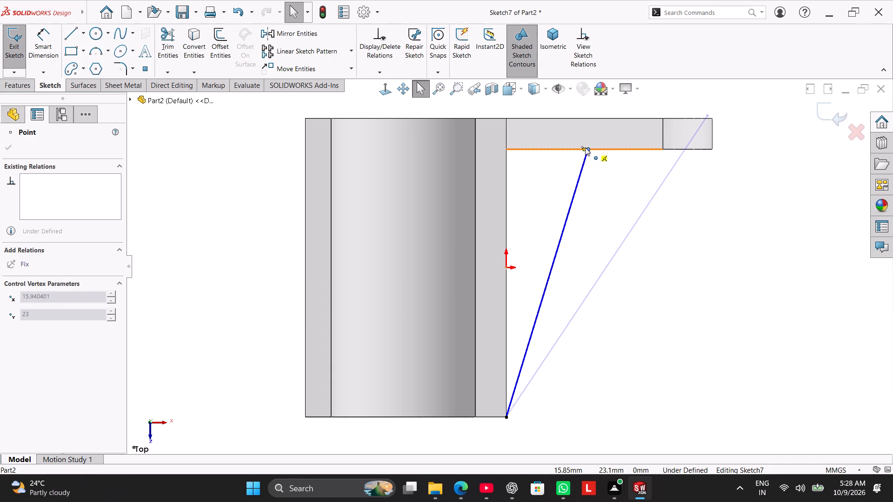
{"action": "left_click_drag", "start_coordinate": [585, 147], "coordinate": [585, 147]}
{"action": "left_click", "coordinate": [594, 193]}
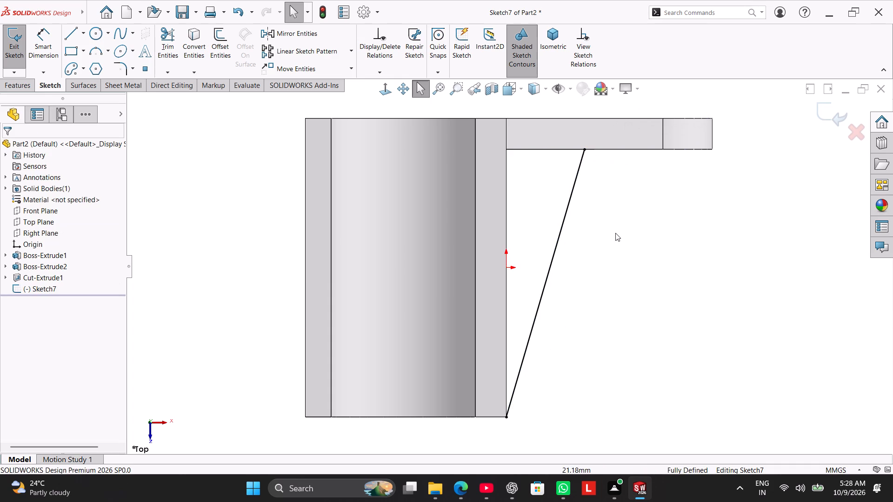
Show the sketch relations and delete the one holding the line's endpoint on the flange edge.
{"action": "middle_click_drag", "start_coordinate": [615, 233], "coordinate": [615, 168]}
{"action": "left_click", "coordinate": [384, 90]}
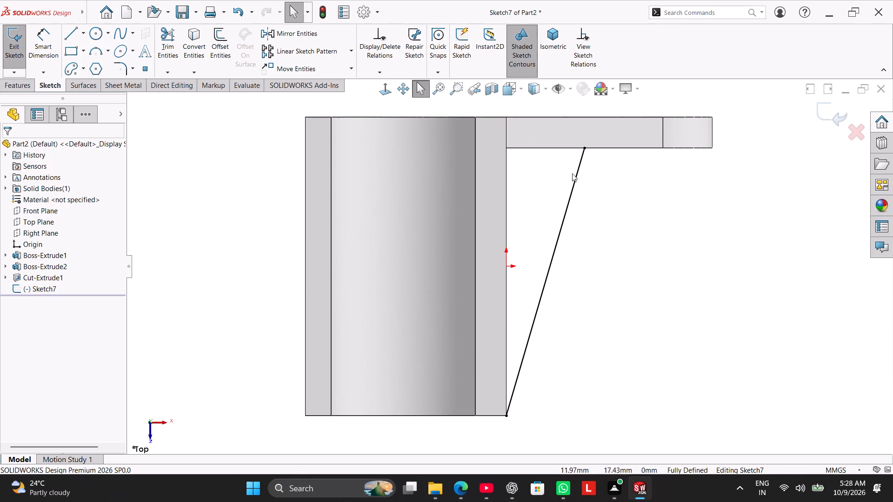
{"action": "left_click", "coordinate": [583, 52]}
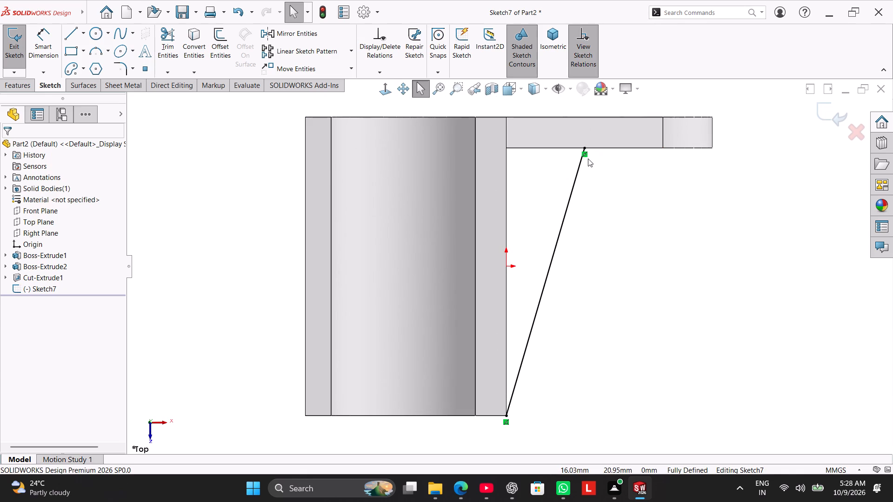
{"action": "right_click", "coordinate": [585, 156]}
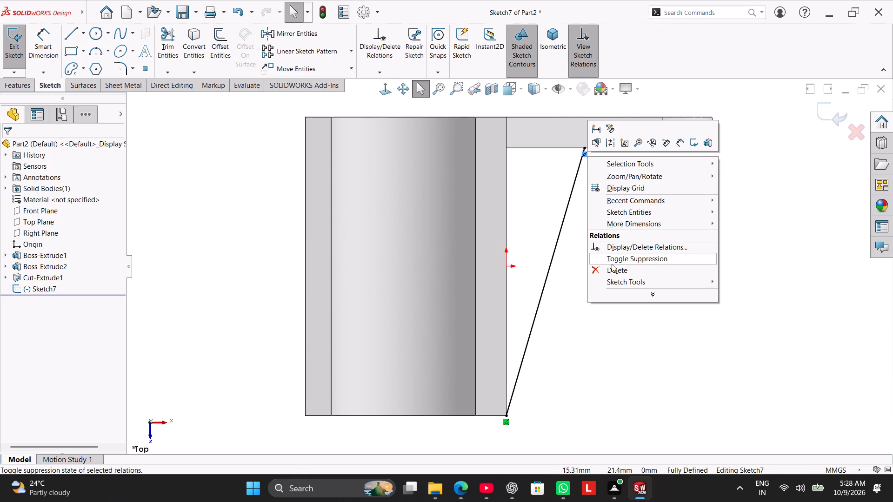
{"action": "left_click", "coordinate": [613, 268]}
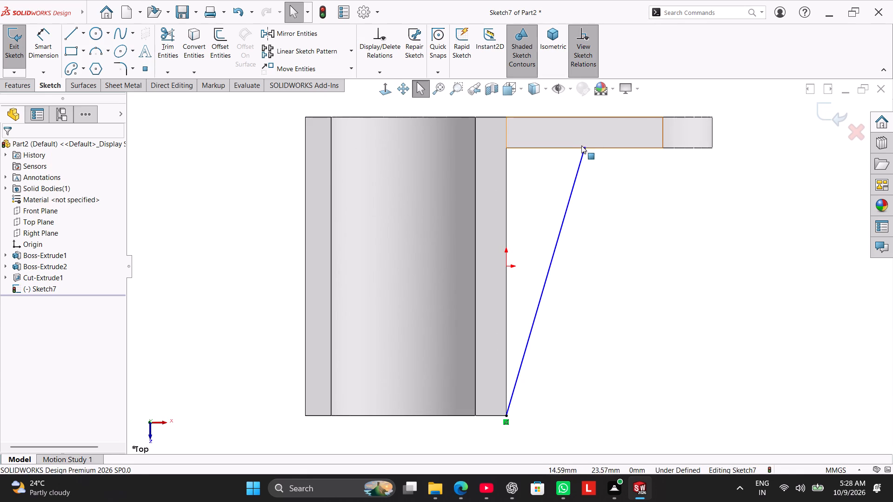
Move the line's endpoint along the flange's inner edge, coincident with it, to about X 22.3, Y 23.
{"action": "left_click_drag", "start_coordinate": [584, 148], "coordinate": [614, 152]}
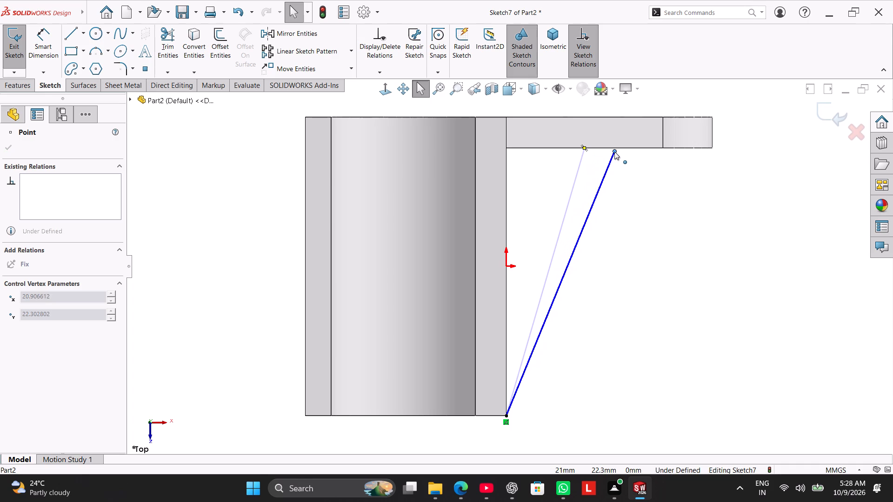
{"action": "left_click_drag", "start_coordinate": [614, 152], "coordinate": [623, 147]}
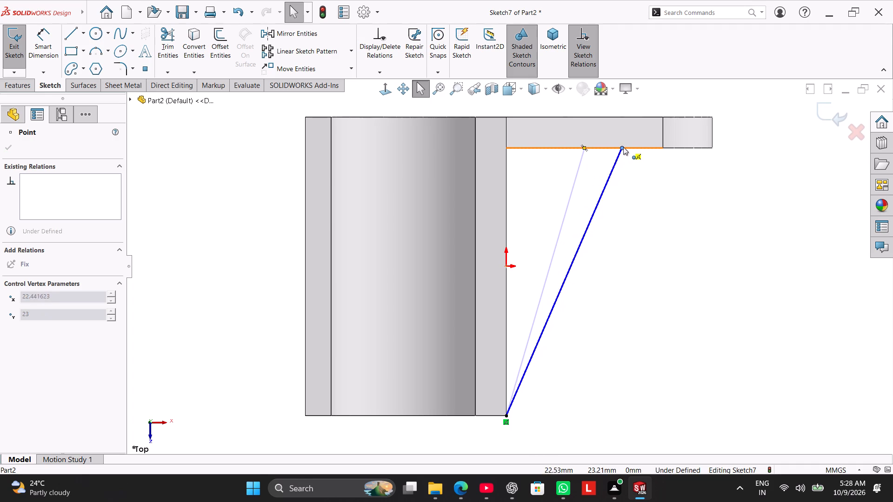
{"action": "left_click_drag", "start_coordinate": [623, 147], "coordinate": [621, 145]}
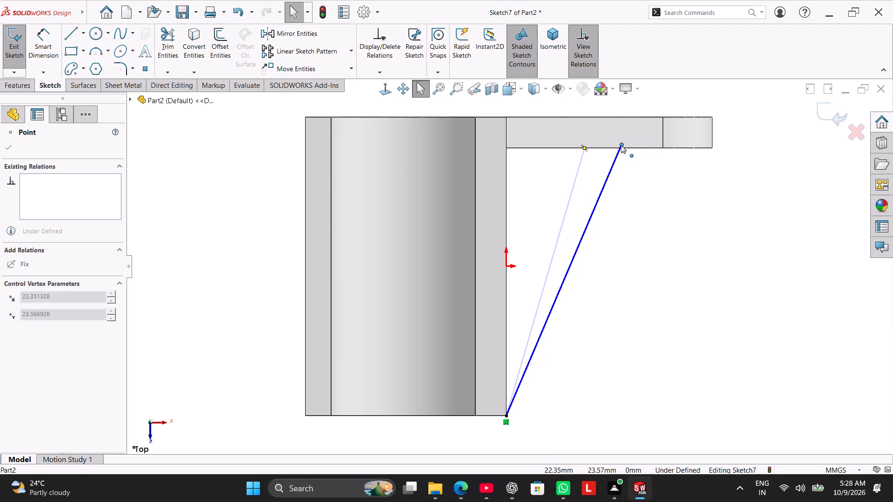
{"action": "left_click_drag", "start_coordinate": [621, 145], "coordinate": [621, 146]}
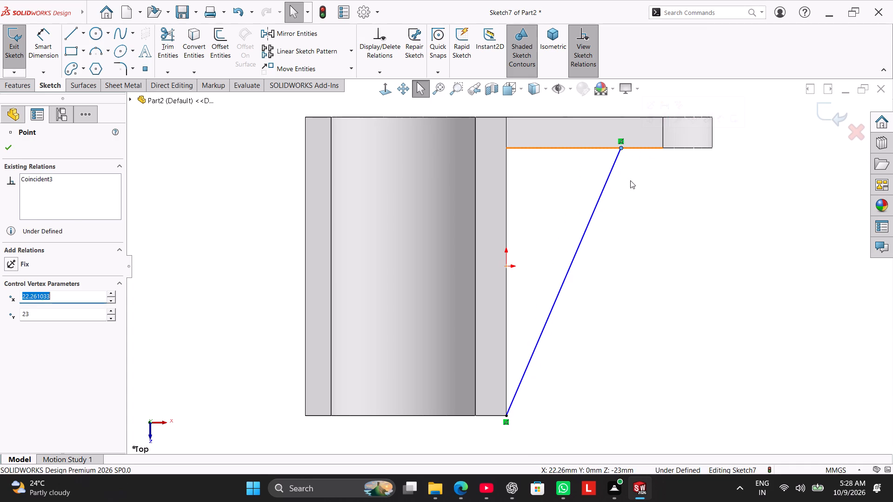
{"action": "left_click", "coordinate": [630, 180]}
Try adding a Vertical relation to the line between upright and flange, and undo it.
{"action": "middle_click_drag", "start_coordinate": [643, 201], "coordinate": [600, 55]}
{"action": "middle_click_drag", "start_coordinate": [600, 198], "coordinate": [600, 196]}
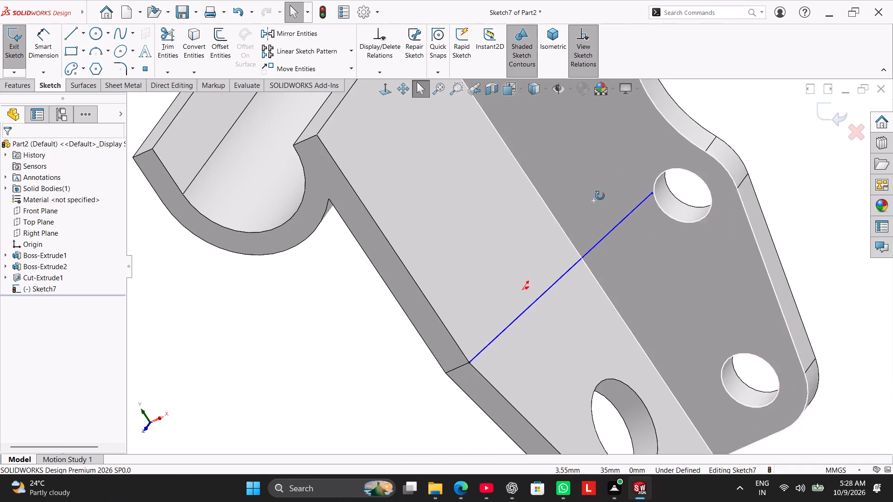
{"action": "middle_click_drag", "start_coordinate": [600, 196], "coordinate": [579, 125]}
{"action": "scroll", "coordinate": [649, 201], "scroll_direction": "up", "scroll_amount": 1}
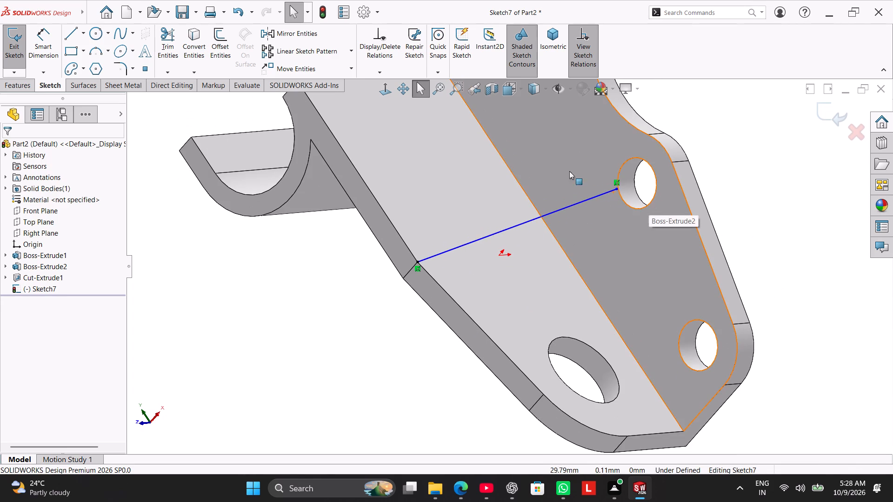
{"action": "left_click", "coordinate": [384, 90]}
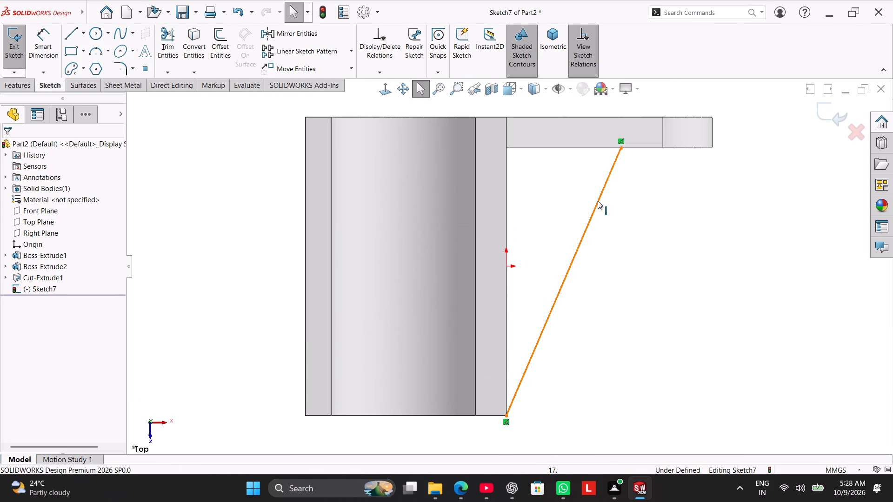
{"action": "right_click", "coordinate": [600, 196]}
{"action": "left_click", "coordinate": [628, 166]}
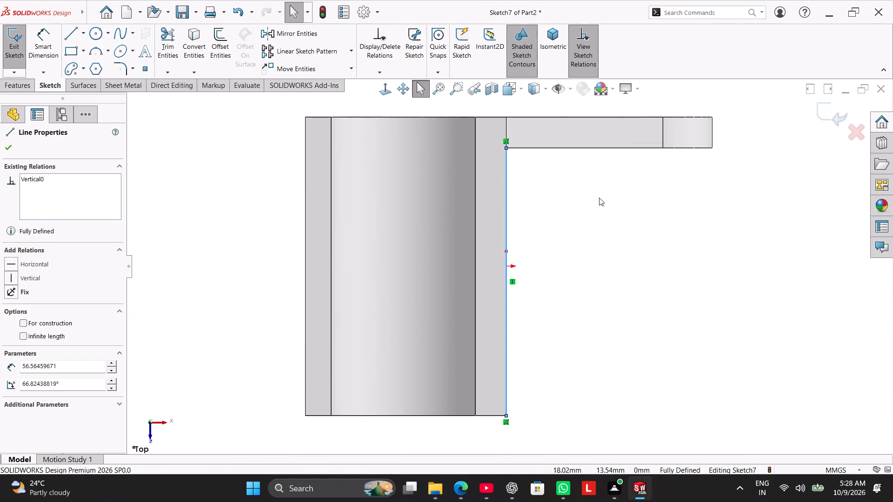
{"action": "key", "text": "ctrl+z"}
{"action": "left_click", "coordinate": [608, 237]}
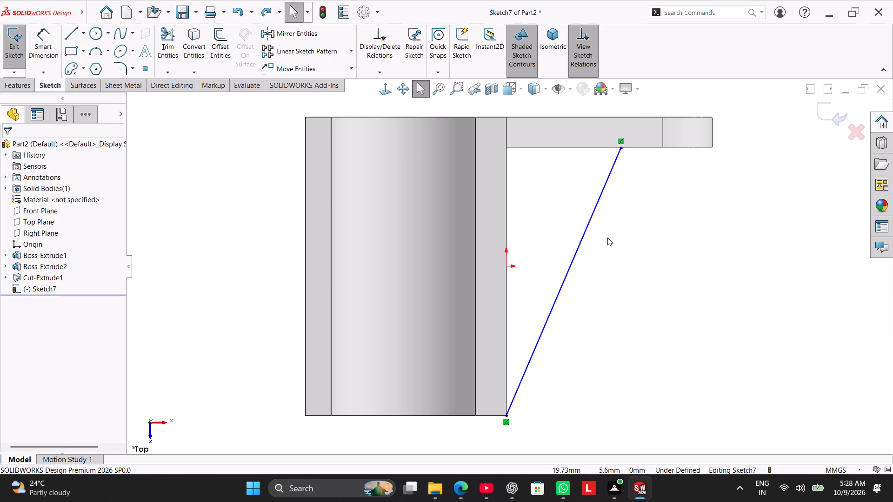
Delete the line between the upright and the flange, and exit the sketch.
{"action": "middle_click_drag", "start_coordinate": [623, 248], "coordinate": [561, 127]}
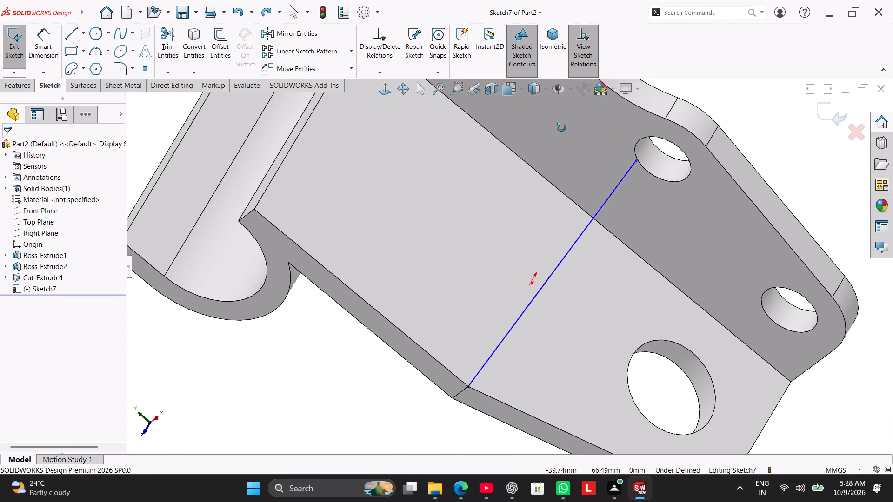
{"action": "middle_click_drag", "start_coordinate": [561, 127], "coordinate": [550, 88]}
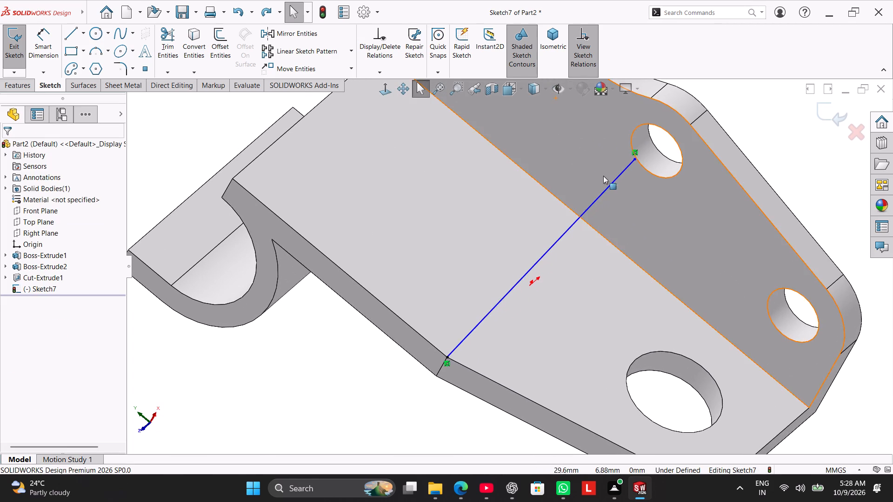
{"action": "middle_click_drag", "start_coordinate": [605, 176], "coordinate": [595, 114]}
{"action": "scroll", "coordinate": [605, 176], "scroll_direction": "up", "scroll_amount": 1}
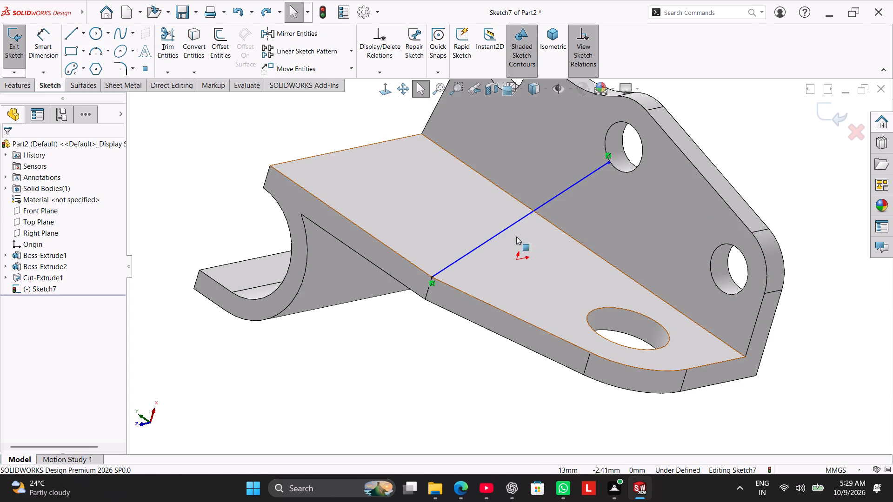
{"action": "right_click", "coordinate": [519, 221]}
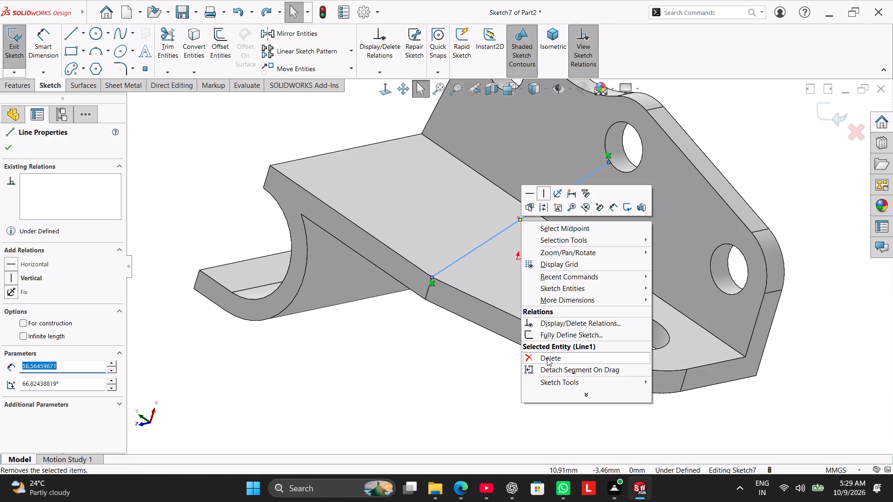
{"action": "left_click", "coordinate": [547, 358]}
{"action": "left_click", "coordinate": [415, 353]}
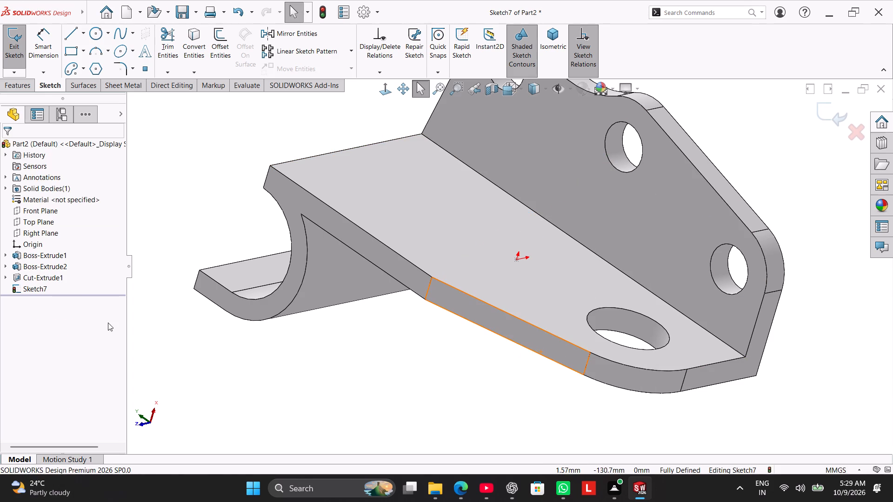
{"action": "left_click", "coordinate": [11, 57]}
Open the sketch of Cut-Extrude1 for editing.
{"action": "right_click", "coordinate": [33, 276]}
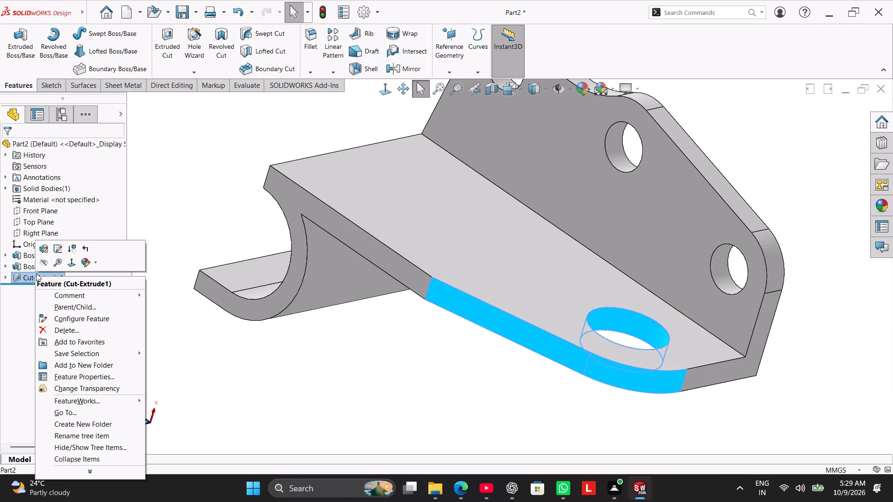
{"action": "left_click", "coordinate": [56, 247]}
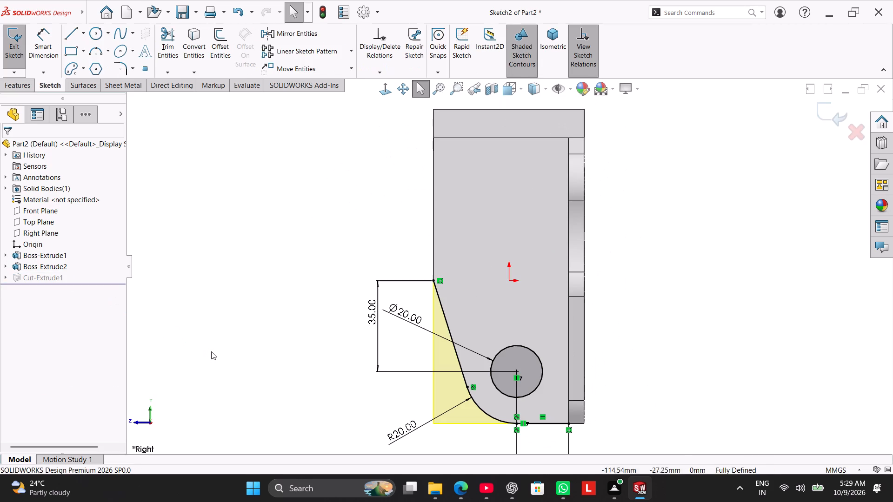
{"action": "left_click", "coordinate": [211, 351]}
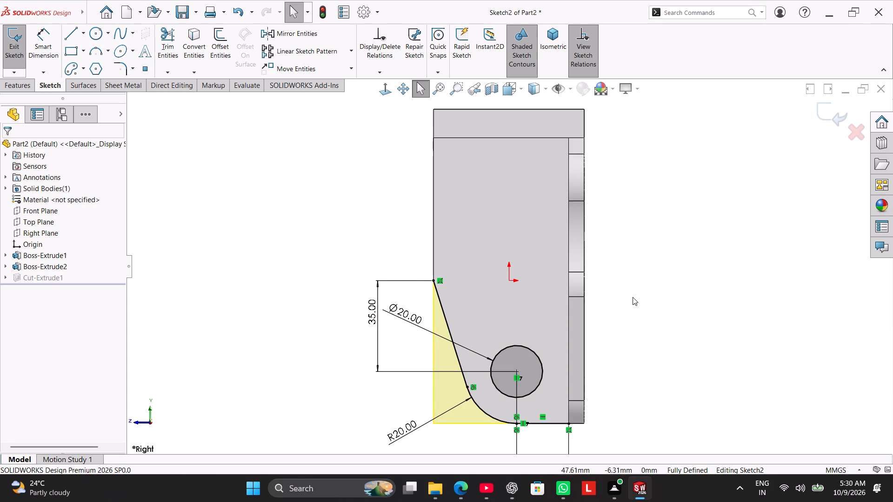
Sketch a horizontal line about 52 mm long from the slanted edge's upper end across the upright to the flange.
{"action": "left_click", "coordinate": [75, 33]}
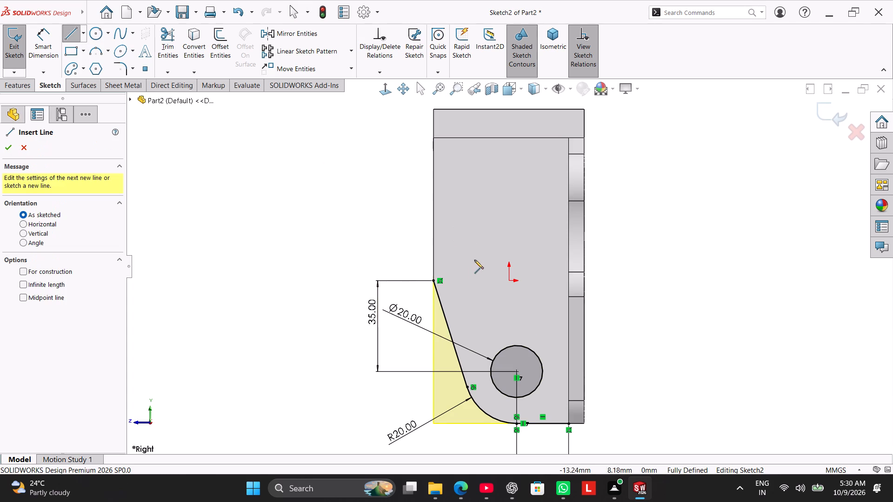
{"action": "left_click", "coordinate": [432, 281]}
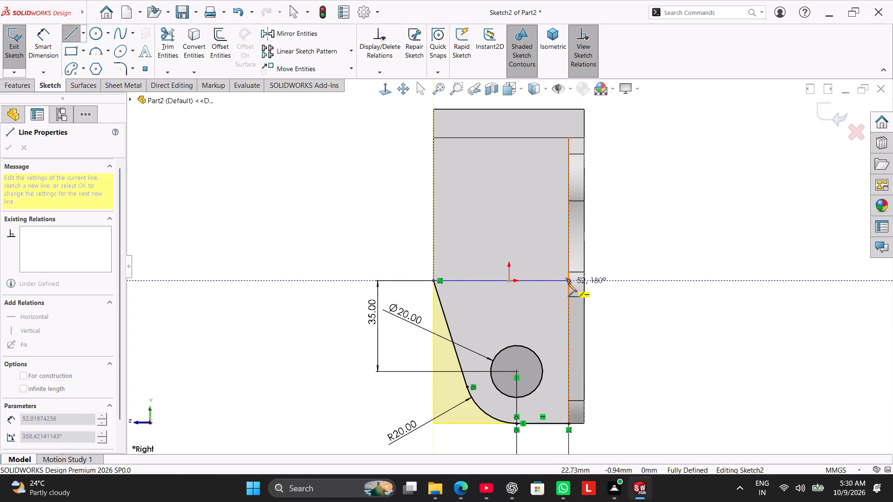
{"action": "left_click", "coordinate": [568, 283]}
{"action": "right_click_drag", "start_coordinate": [366, 233], "coordinate": [371, 239]}
{"action": "left_click", "coordinate": [388, 247]}
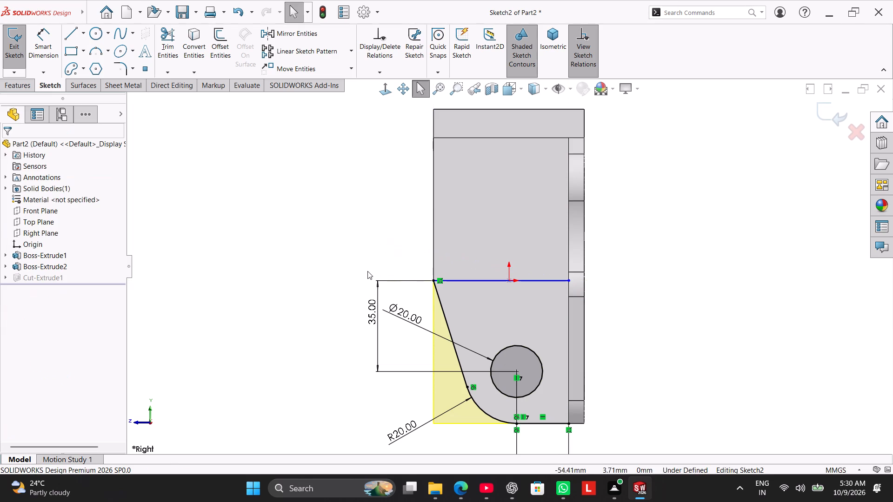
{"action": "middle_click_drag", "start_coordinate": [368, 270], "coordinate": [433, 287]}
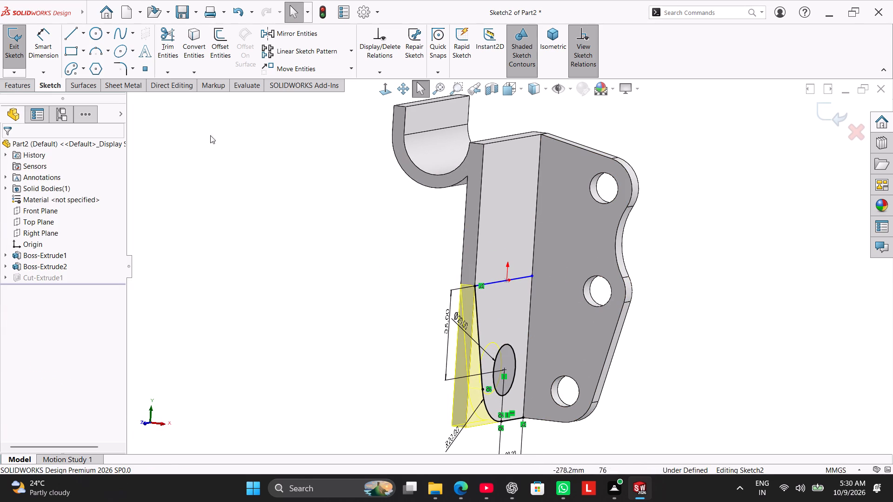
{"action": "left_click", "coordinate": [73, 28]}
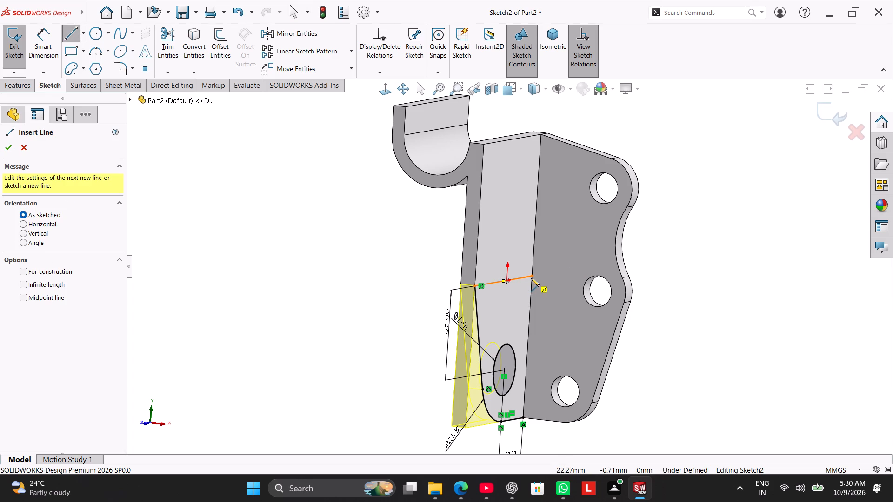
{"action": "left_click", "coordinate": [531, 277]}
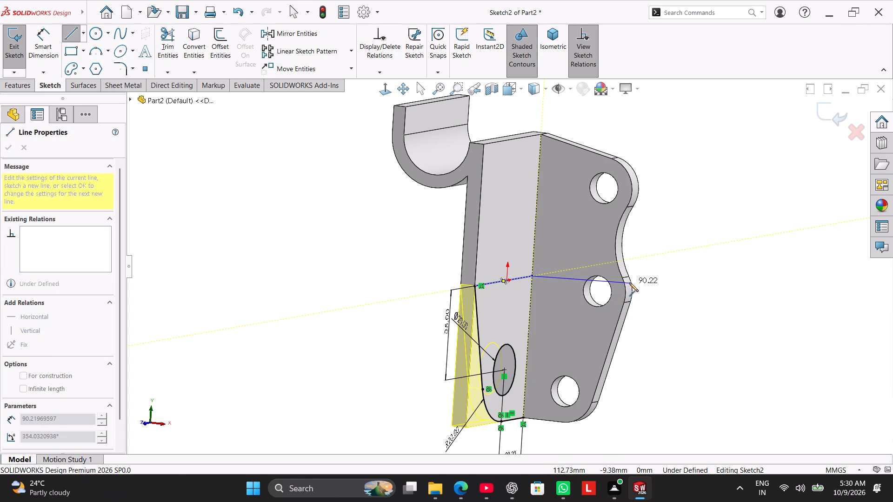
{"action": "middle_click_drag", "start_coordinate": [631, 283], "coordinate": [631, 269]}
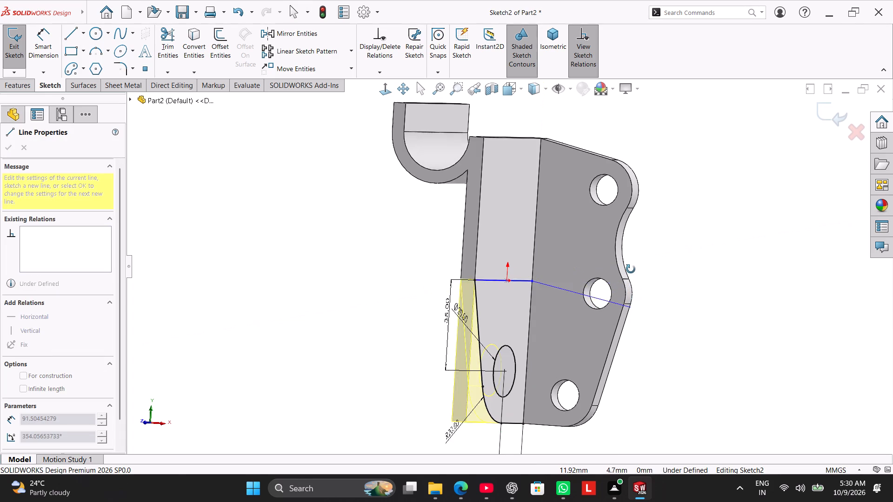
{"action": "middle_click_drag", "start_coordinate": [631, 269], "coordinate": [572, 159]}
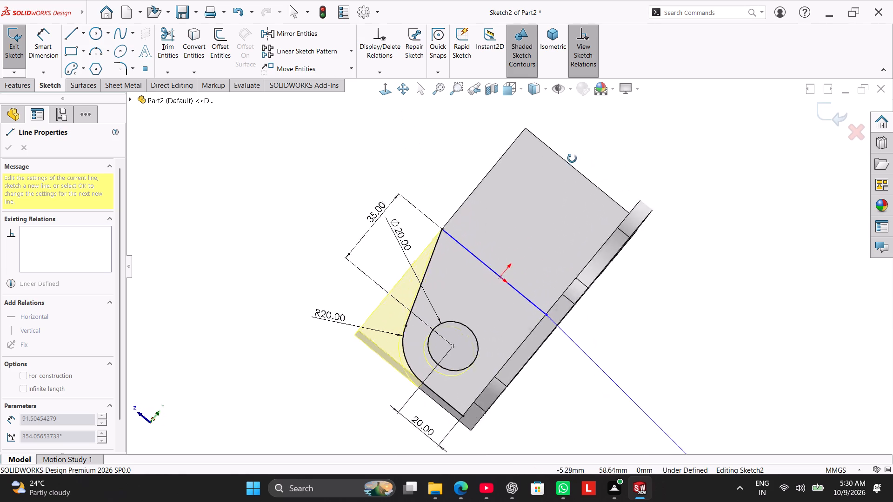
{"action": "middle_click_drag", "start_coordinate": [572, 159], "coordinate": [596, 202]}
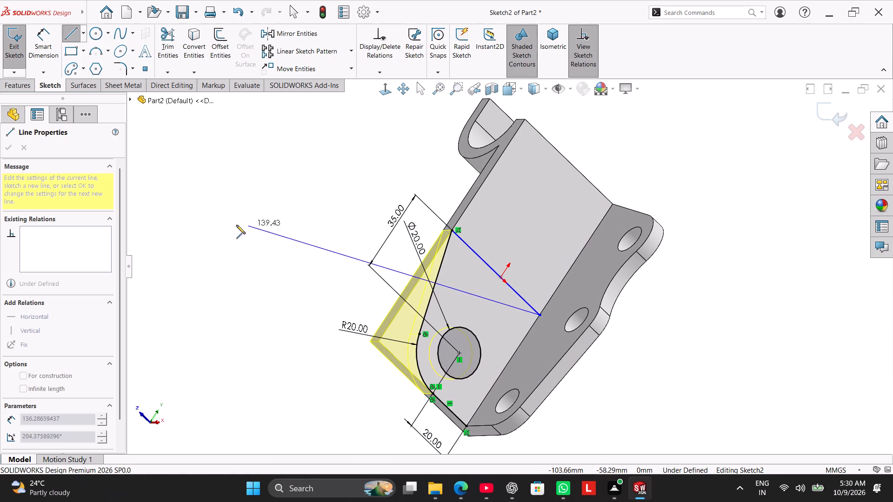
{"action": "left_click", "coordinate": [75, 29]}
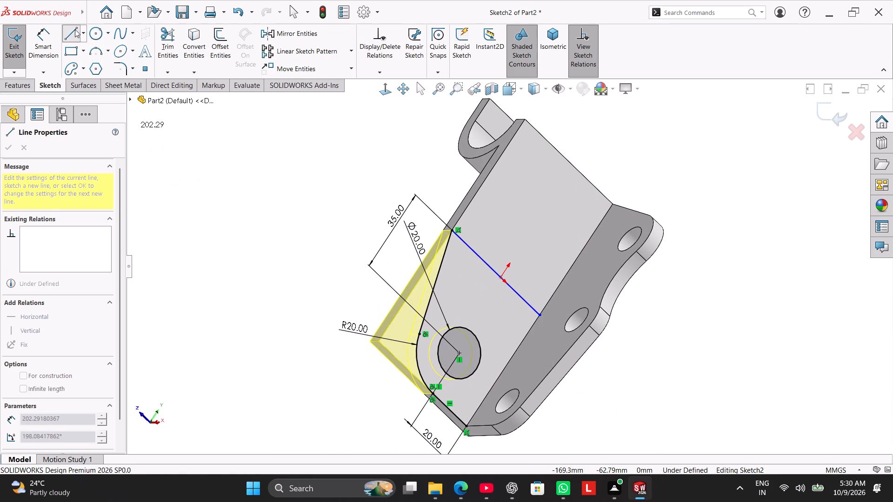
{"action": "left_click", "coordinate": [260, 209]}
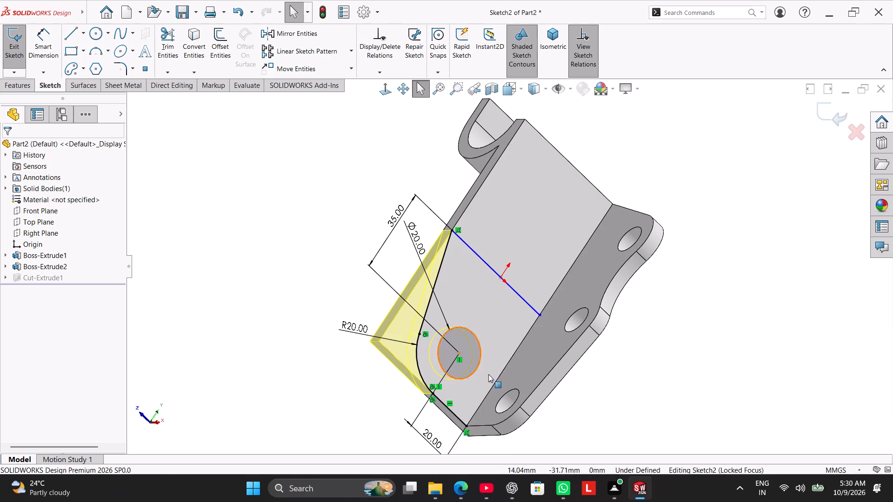
Delete the horizontal line running across the upright from the slanted edge's upper end to the flange.
{"action": "right_click", "coordinate": [485, 260]}
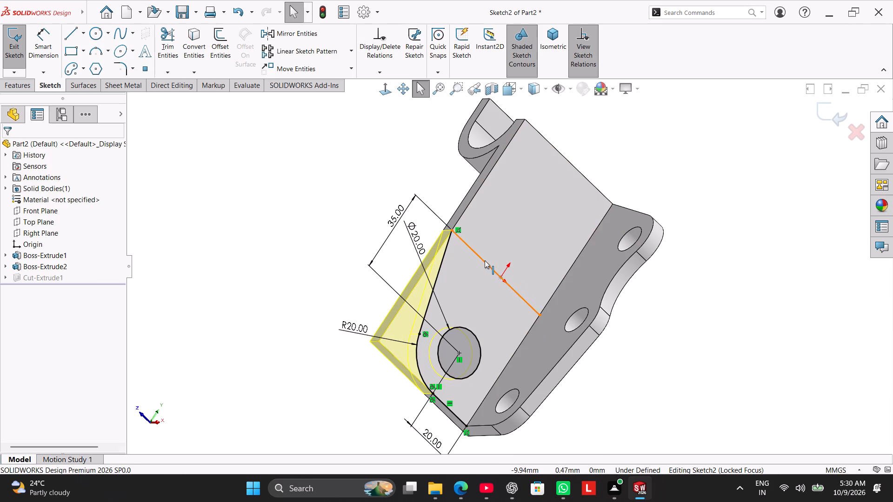
{"action": "left_click", "coordinate": [536, 406]}
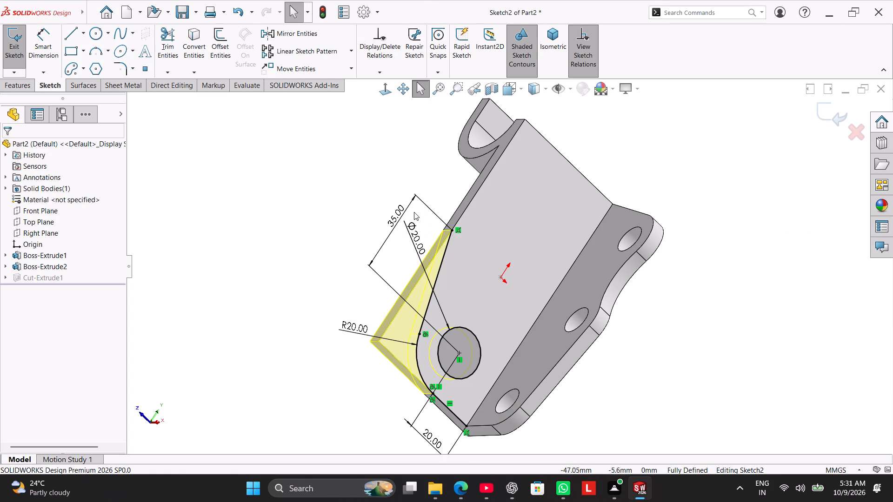
Set the distance between the hole centre and the slanted edge's upper end to 29 mm, and exit the sketch.
{"action": "double_click", "coordinate": [397, 222]}
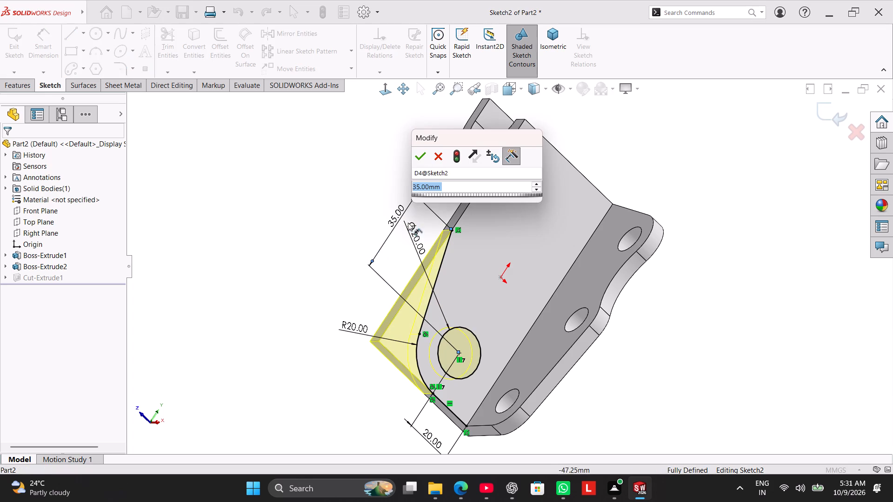
{"action": "key", "text": "2"}
{"action": "key", "text": "9"}
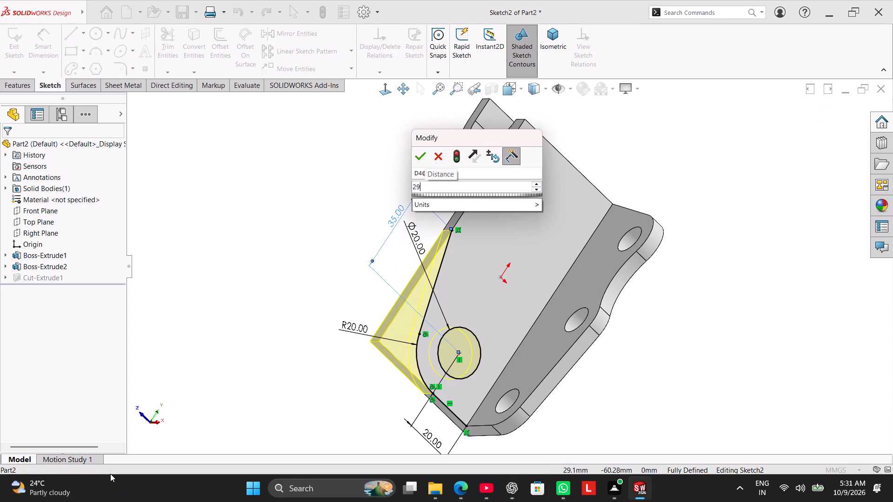
{"action": "key", "text": "Return"}
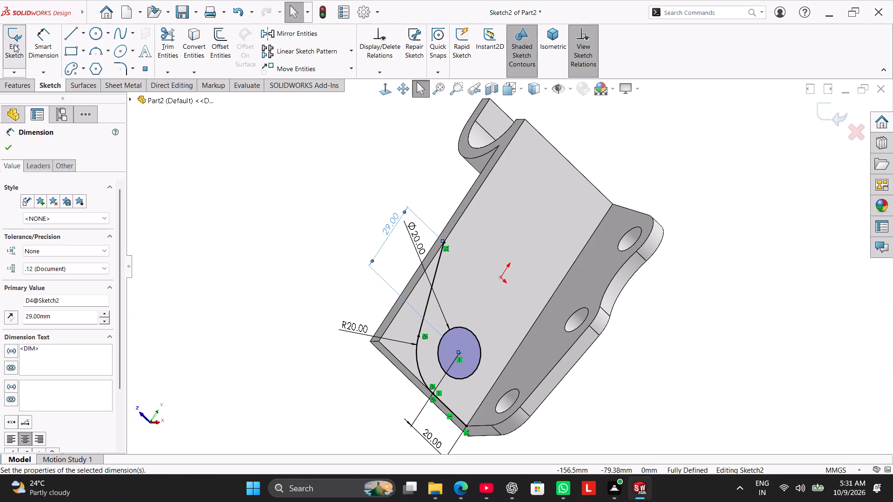
{"action": "left_click_drag", "start_coordinate": [14, 44], "coordinate": [23, 51]}
{"action": "left_click", "coordinate": [329, 277]}
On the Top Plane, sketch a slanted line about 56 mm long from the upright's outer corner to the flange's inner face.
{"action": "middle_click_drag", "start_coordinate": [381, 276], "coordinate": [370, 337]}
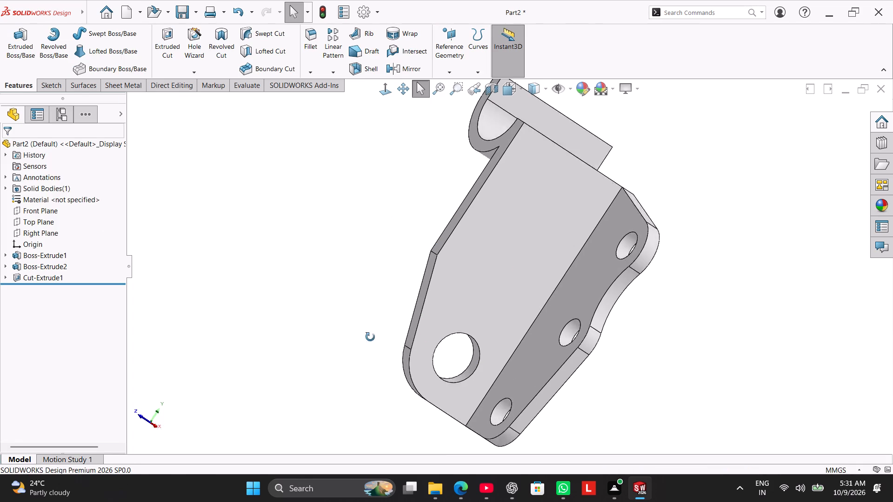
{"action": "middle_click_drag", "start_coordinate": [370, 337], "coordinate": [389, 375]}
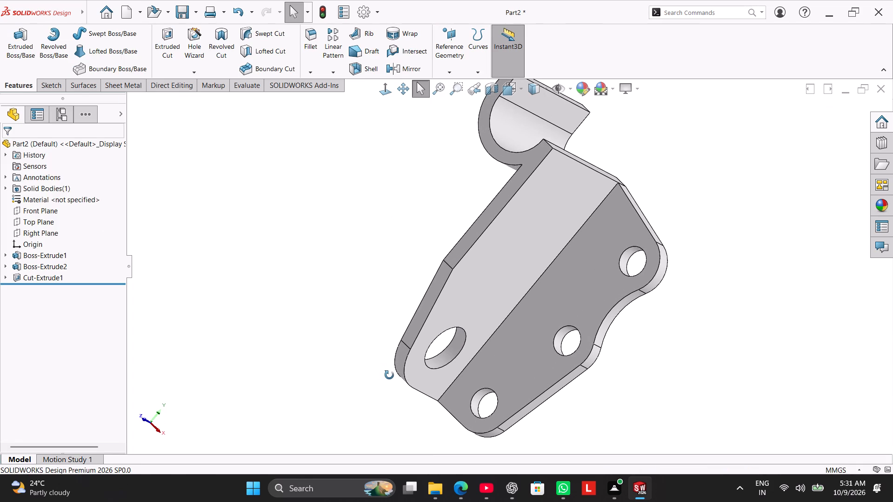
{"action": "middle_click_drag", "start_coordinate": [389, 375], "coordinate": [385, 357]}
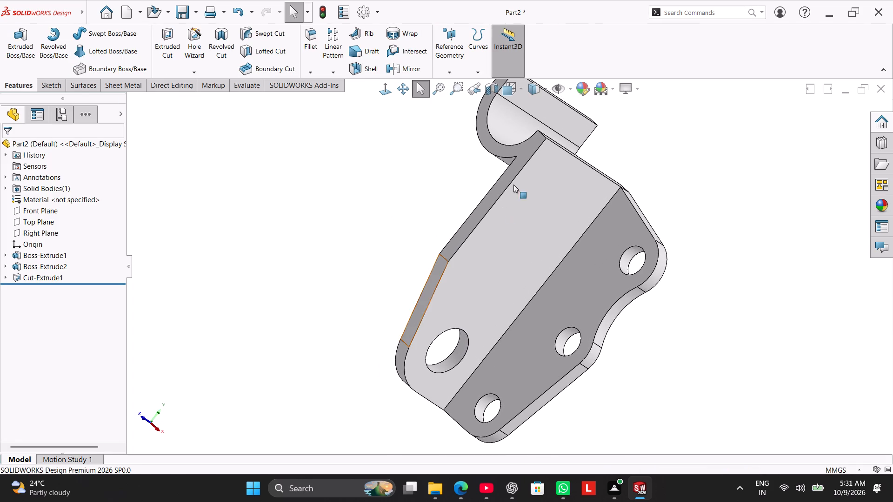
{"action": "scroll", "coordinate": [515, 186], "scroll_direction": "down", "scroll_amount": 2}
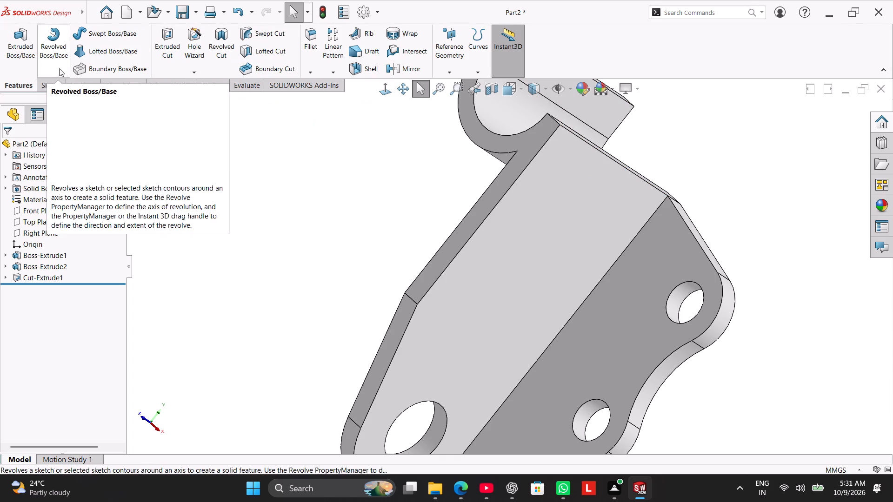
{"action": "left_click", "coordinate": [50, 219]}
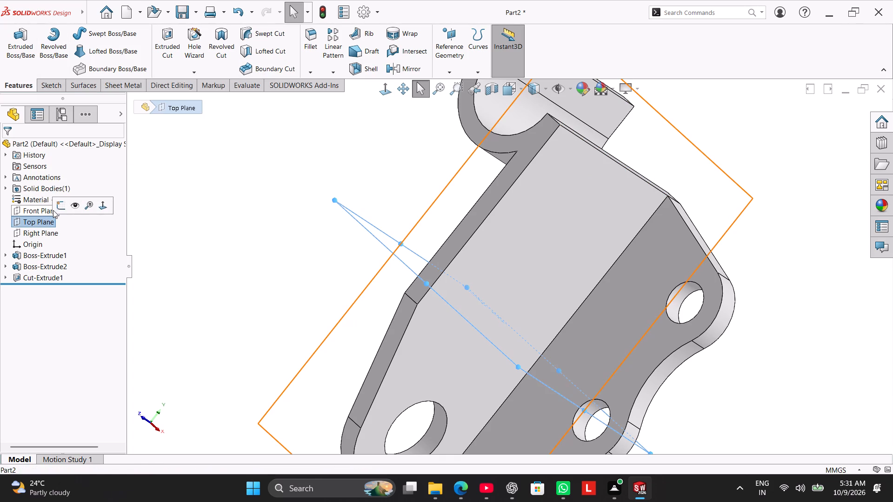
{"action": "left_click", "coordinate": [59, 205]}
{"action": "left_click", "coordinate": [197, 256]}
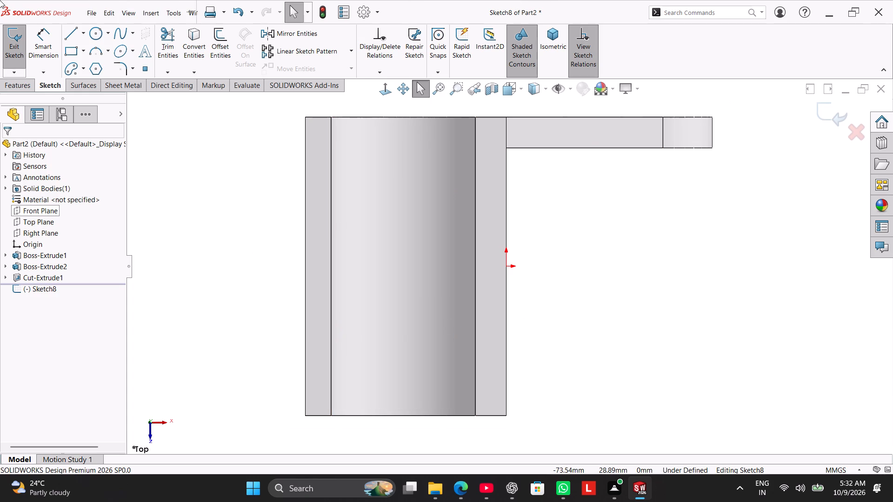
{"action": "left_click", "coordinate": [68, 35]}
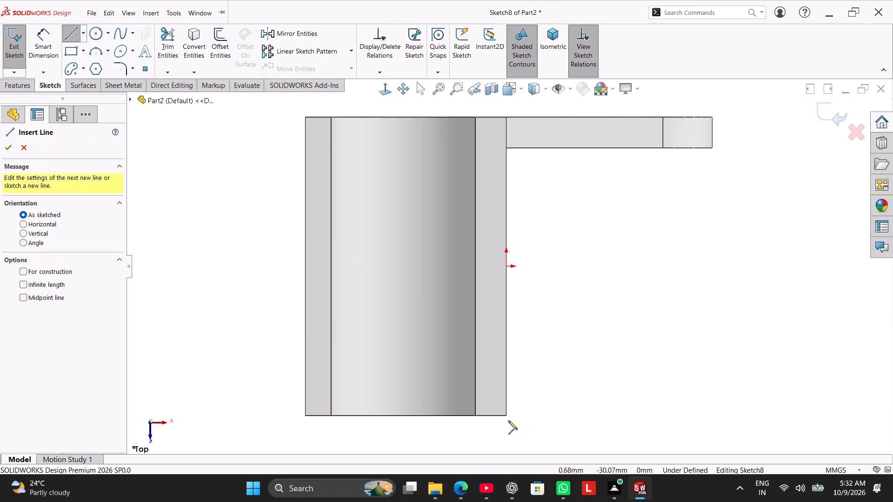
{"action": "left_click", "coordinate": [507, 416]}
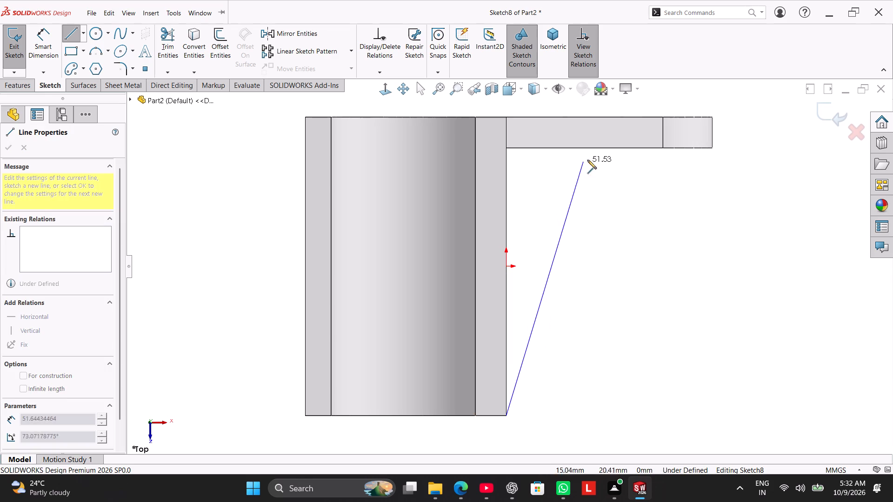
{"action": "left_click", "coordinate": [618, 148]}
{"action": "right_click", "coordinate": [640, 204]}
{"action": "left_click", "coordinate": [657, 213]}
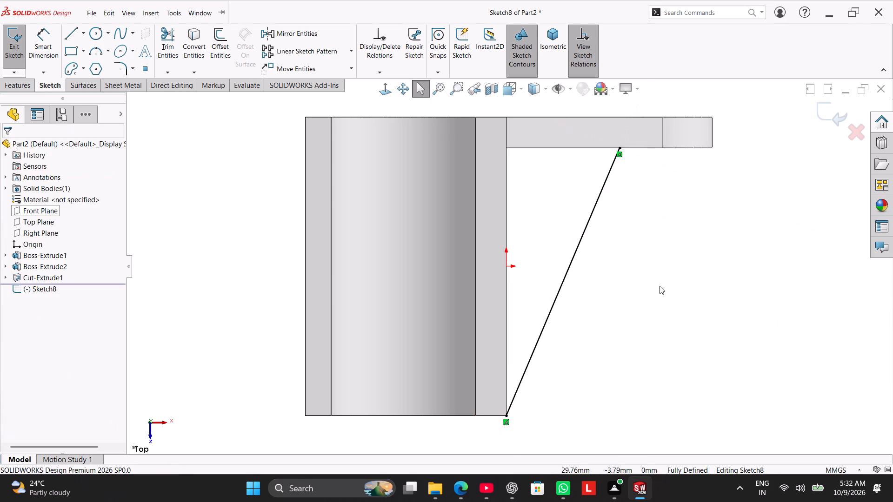
Examine from several angles where the slanted line meets the upright's edge and the flange near its middle hole.
{"action": "middle_click_drag", "start_coordinate": [656, 288], "coordinate": [593, 32]}
{"action": "scroll", "coordinate": [635, 76], "scroll_direction": "down", "scroll_amount": 2}
{"action": "scroll", "coordinate": [677, 192], "scroll_direction": "down", "scroll_amount": 4}
{"action": "scroll", "coordinate": [657, 245], "scroll_direction": "up", "scroll_amount": 6}
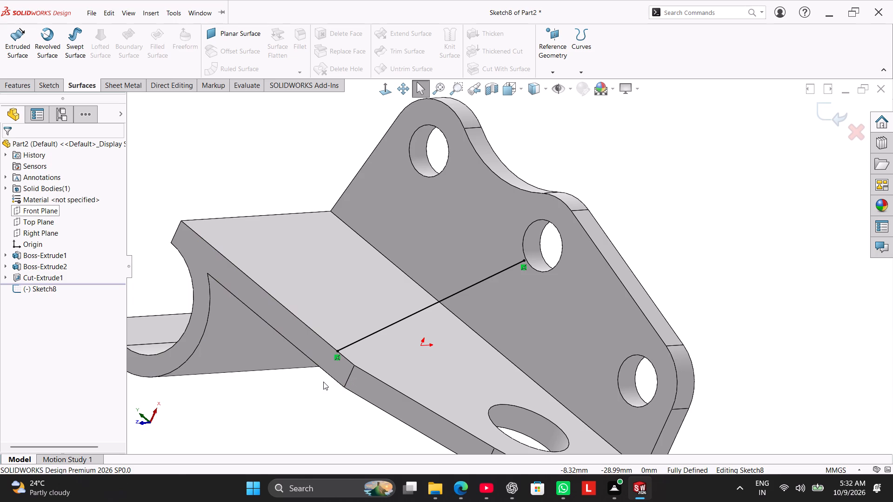
{"action": "middle_click_drag", "start_coordinate": [307, 383], "coordinate": [233, 338]}
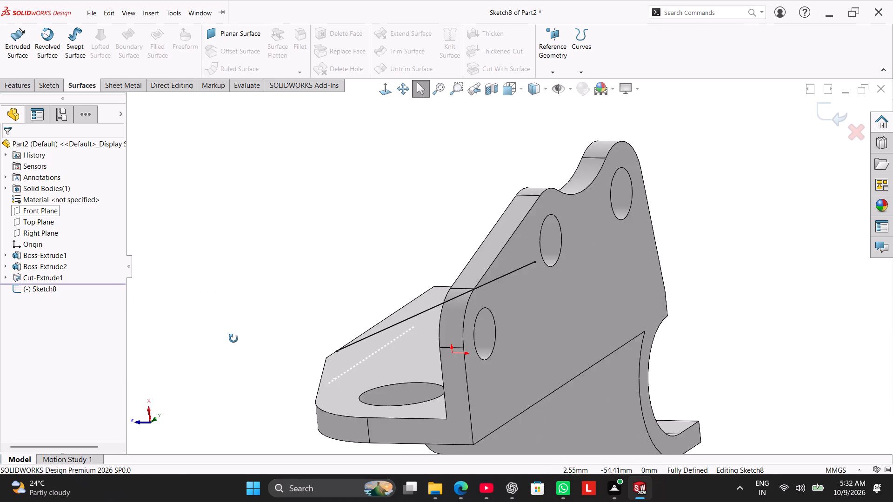
{"action": "middle_click_drag", "start_coordinate": [233, 338], "coordinate": [261, 455]}
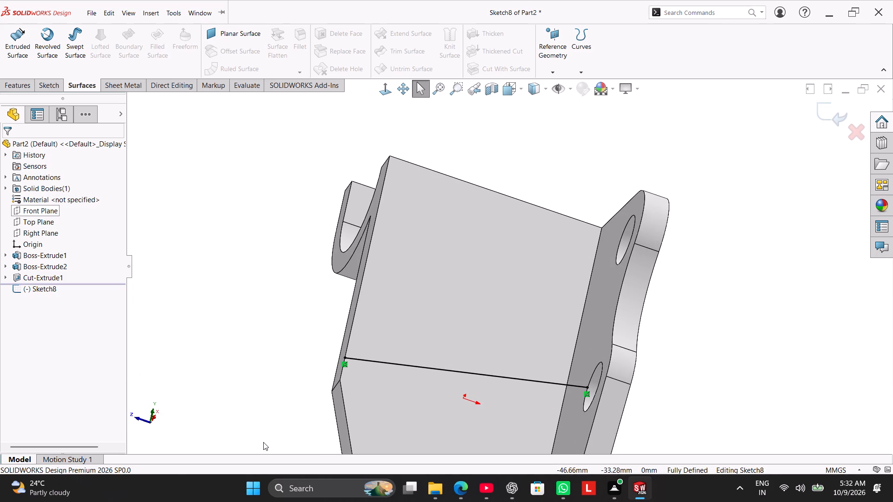
{"action": "scroll", "coordinate": [421, 383], "scroll_direction": "up", "scroll_amount": 1}
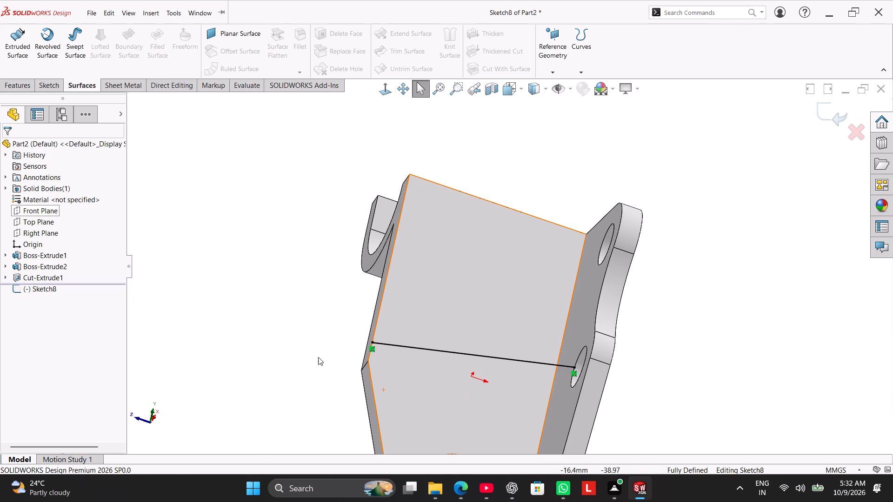
{"action": "middle_click_drag", "start_coordinate": [318, 356], "coordinate": [379, 404]}
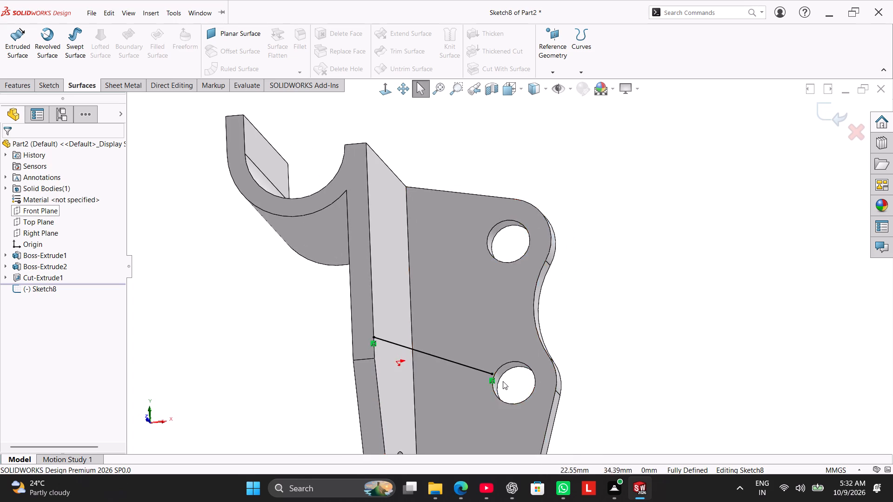
{"action": "scroll", "coordinate": [503, 381], "scroll_direction": "down", "scroll_amount": 7}
{"action": "scroll", "coordinate": [486, 341], "scroll_direction": "down", "scroll_amount": 2}
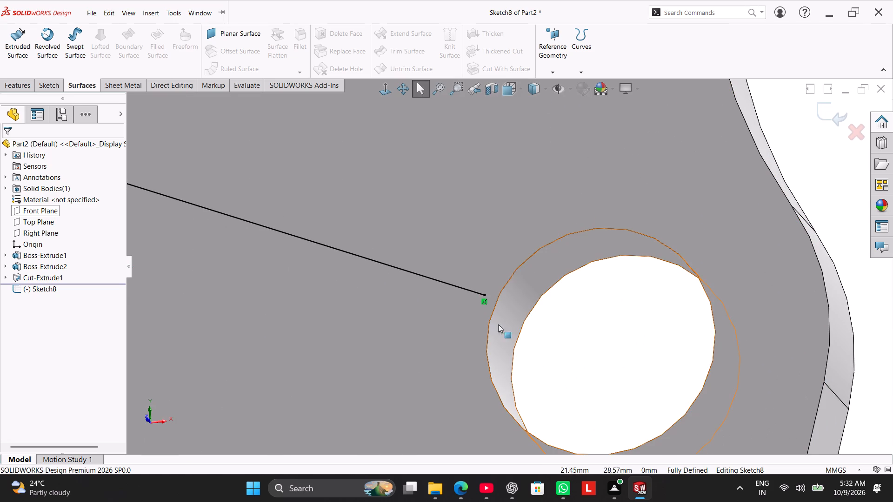
{"action": "scroll", "coordinate": [504, 340], "scroll_direction": "up", "scroll_amount": 10}
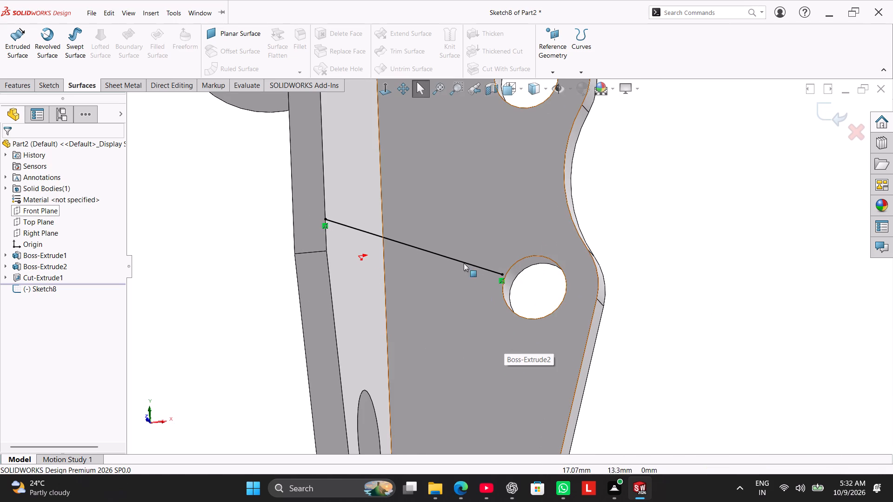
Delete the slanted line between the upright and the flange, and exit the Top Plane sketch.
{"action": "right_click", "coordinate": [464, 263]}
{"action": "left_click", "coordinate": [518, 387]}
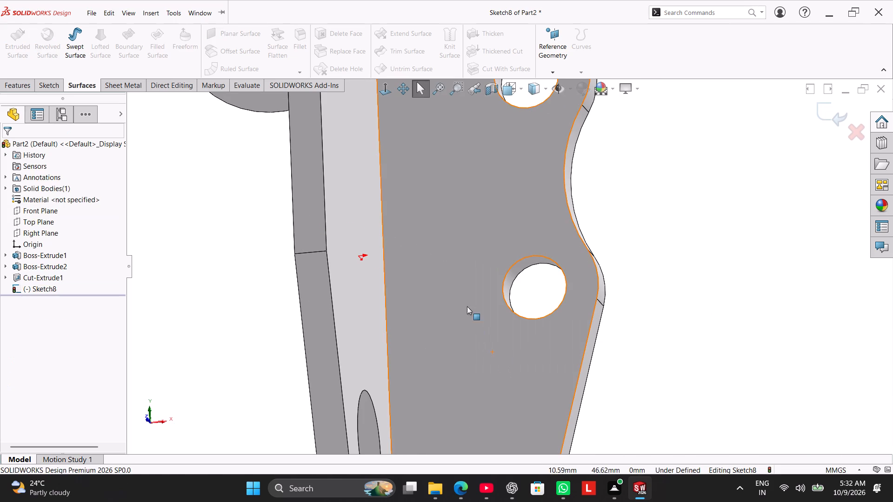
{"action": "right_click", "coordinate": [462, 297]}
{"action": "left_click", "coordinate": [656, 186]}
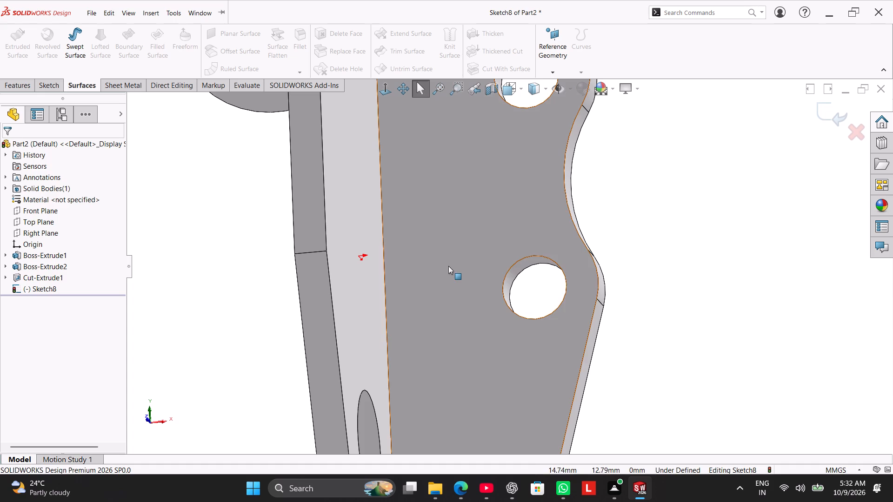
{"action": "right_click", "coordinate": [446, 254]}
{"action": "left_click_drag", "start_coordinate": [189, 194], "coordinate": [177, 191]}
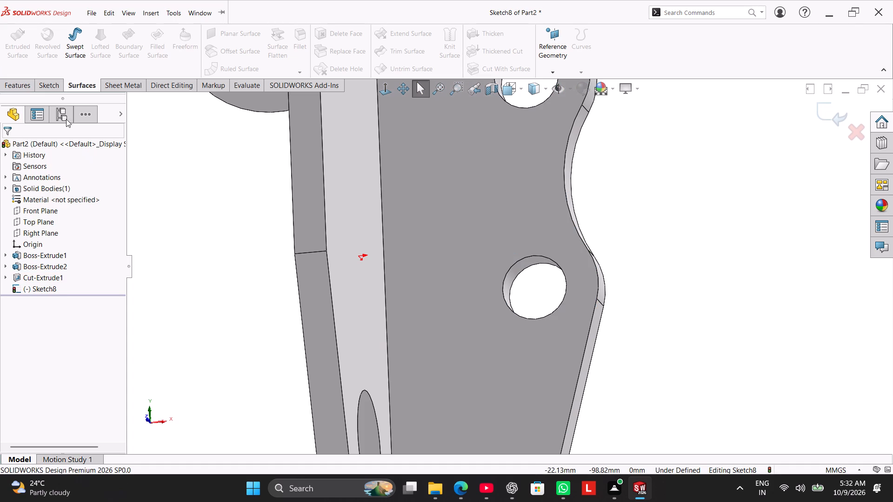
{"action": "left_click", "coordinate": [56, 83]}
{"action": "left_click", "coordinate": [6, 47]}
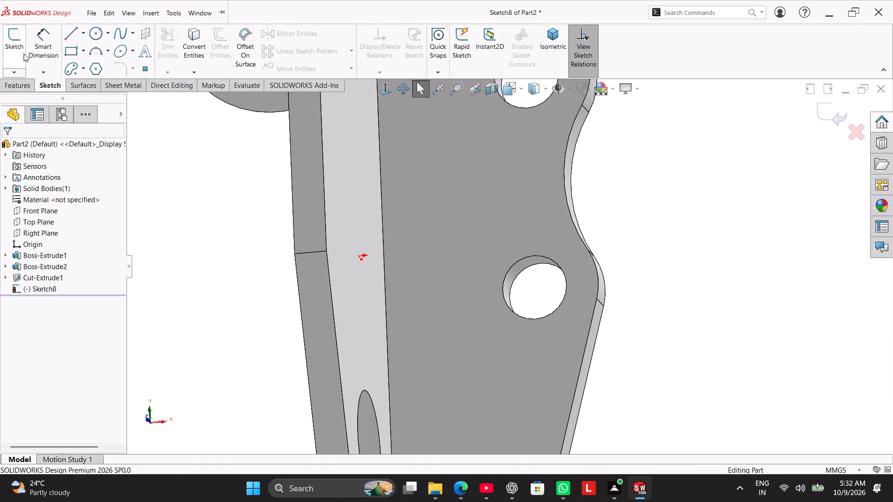
Start a new sketch on the flange's inner face.
{"action": "right_click", "coordinate": [454, 194]}
{"action": "left_click", "coordinate": [477, 179]}
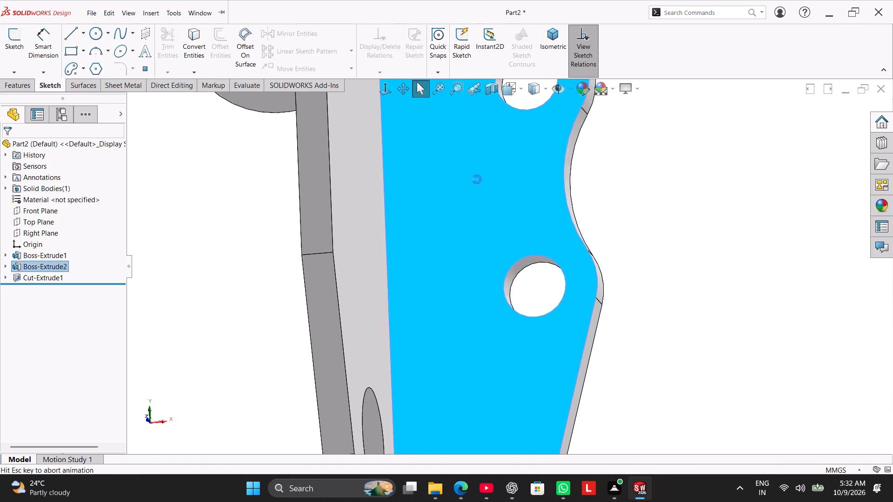
{"action": "left_click", "coordinate": [697, 258]}
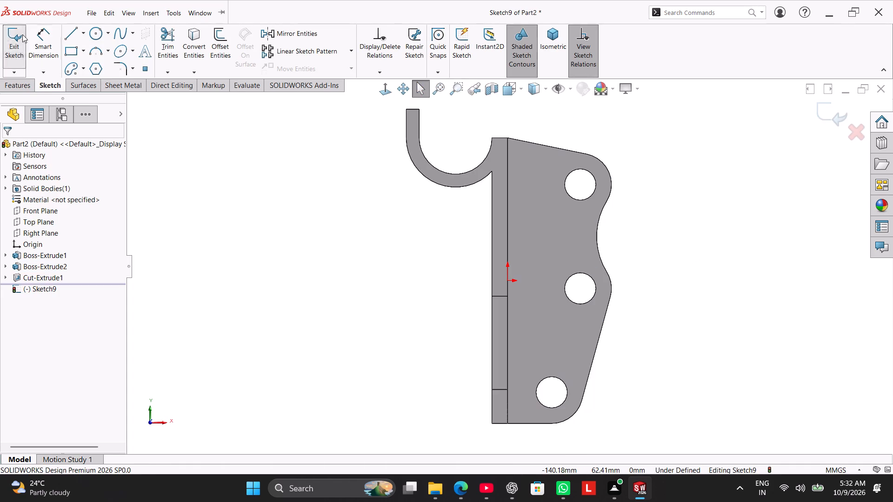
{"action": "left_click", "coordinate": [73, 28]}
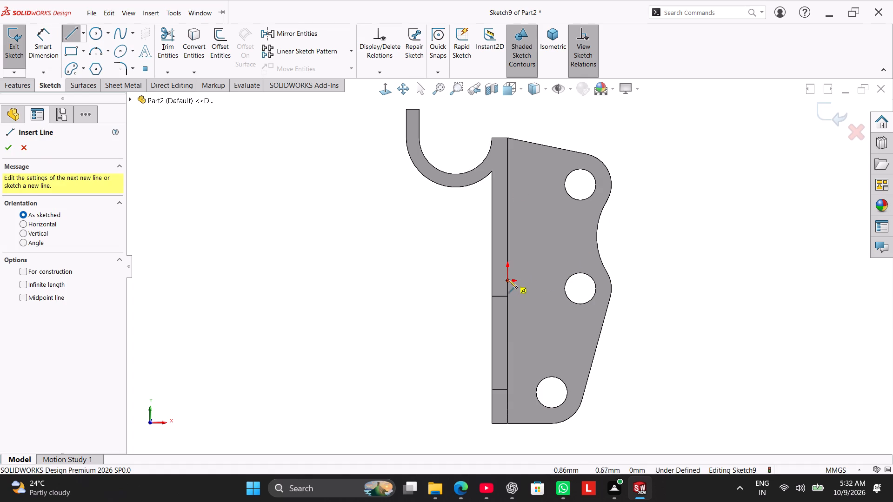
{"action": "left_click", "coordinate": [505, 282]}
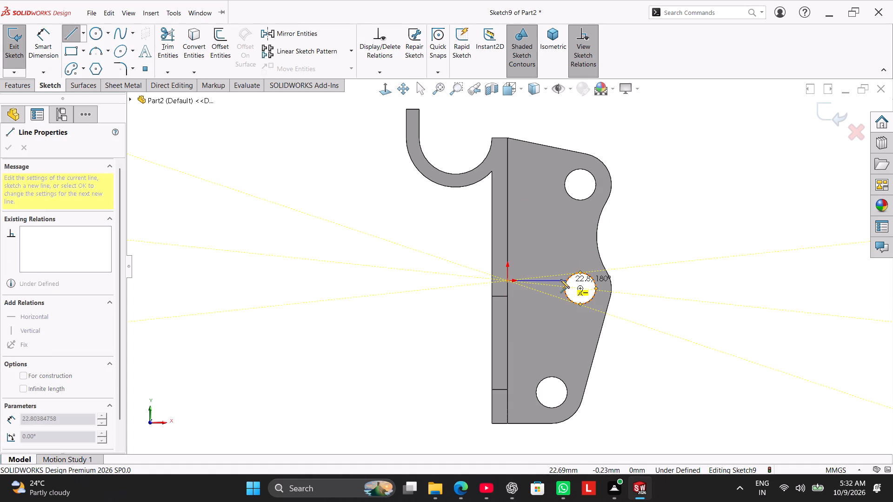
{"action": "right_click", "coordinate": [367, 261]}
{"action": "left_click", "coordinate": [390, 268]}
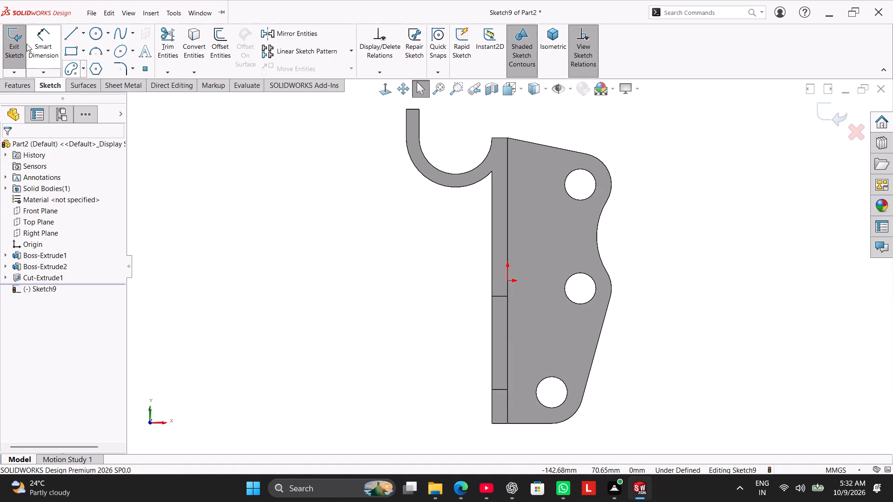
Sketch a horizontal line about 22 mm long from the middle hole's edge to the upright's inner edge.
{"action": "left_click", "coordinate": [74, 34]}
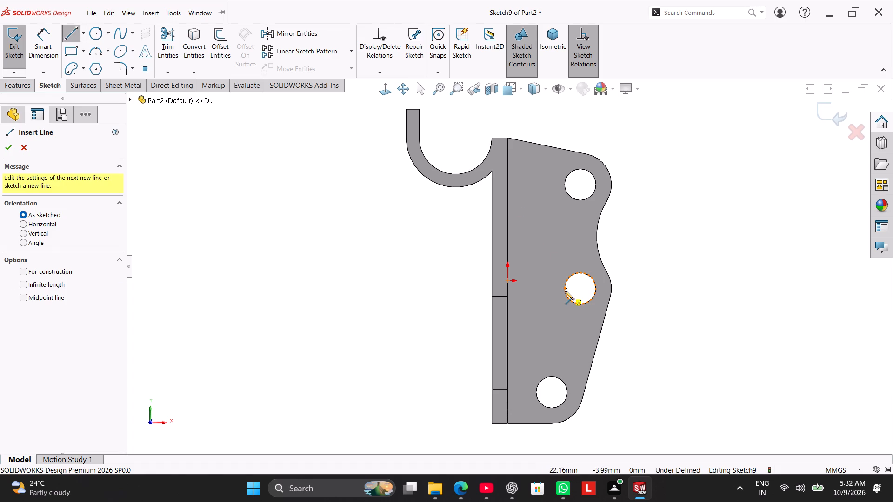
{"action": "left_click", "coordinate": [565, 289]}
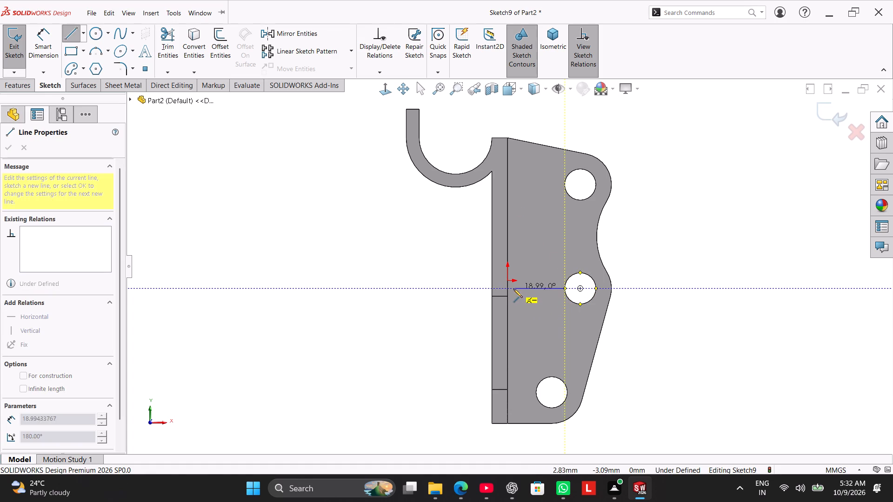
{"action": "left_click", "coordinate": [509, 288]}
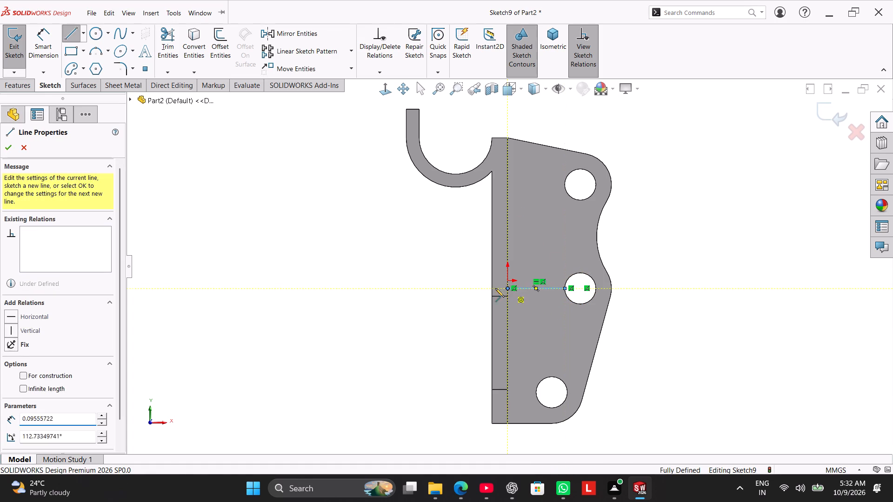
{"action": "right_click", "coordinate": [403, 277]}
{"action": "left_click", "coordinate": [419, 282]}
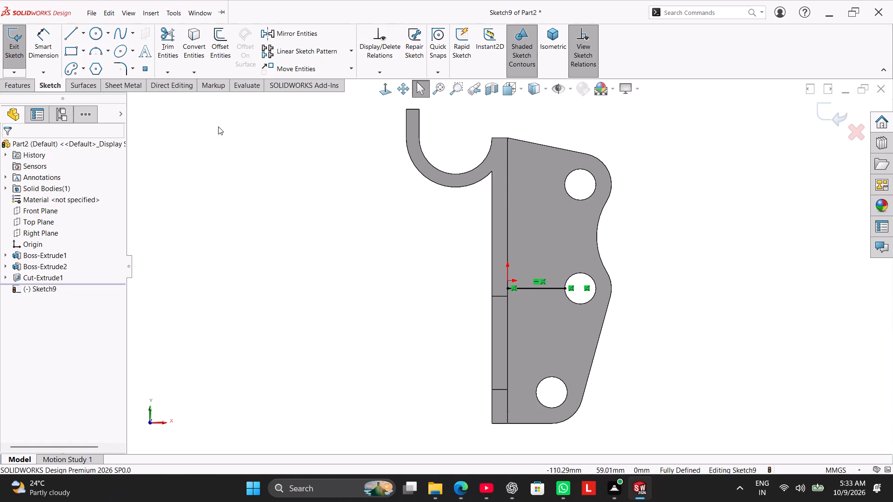
Measure the vertical distance from the flange's bottom edge to the horizontal line with Smart Dimension, without placing the dimension.
{"action": "left_click", "coordinate": [36, 13]}
{"action": "left_click", "coordinate": [47, 37]}
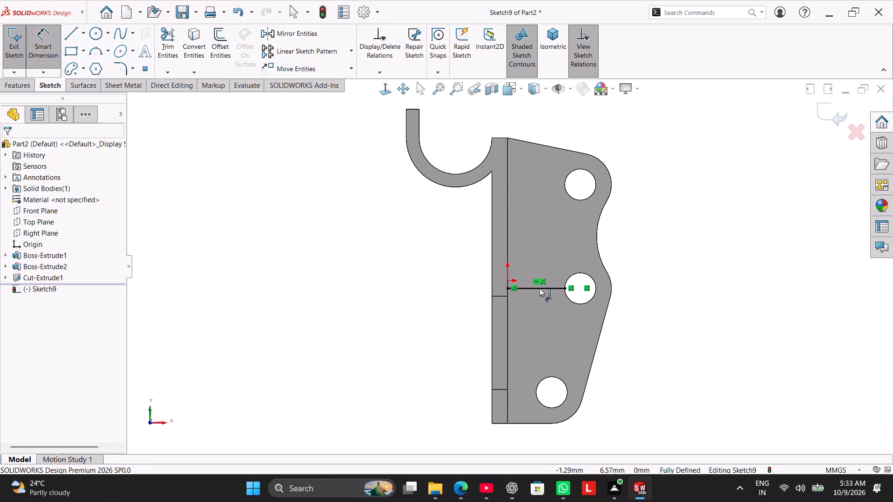
{"action": "left_click", "coordinate": [536, 423]}
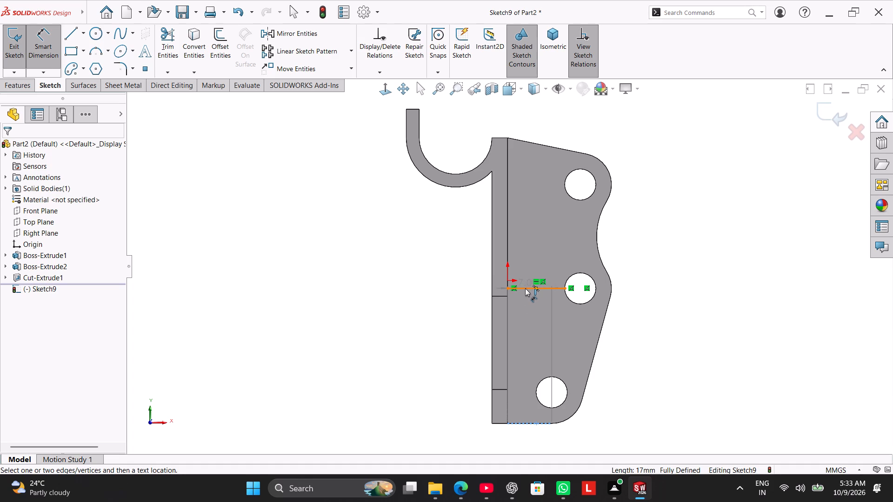
{"action": "left_click", "coordinate": [525, 288]}
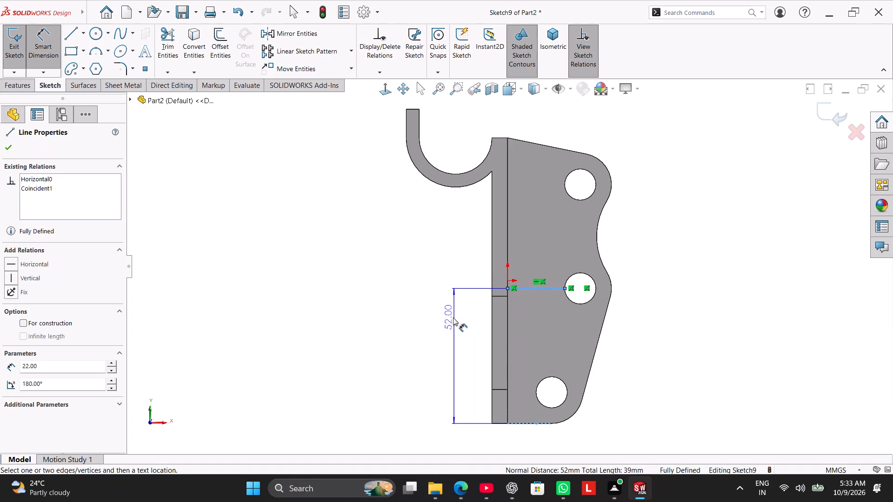
{"action": "left_click", "coordinate": [44, 54]}
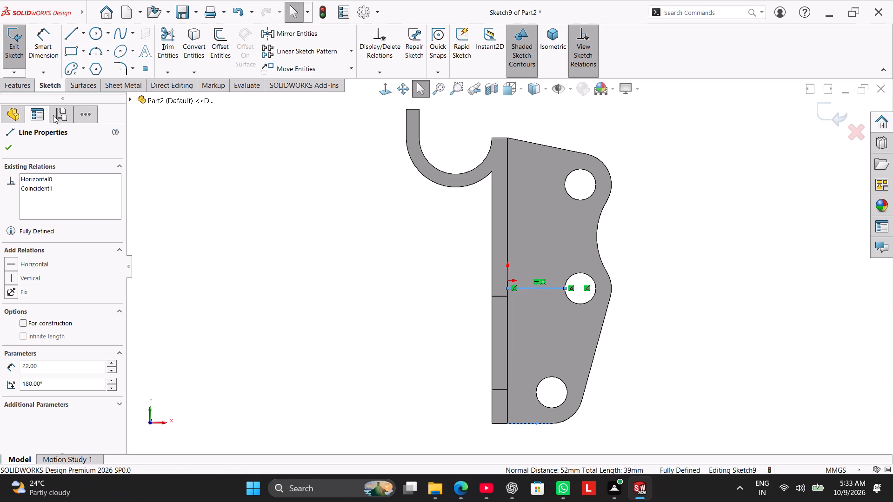
{"action": "left_click", "coordinate": [12, 140]}
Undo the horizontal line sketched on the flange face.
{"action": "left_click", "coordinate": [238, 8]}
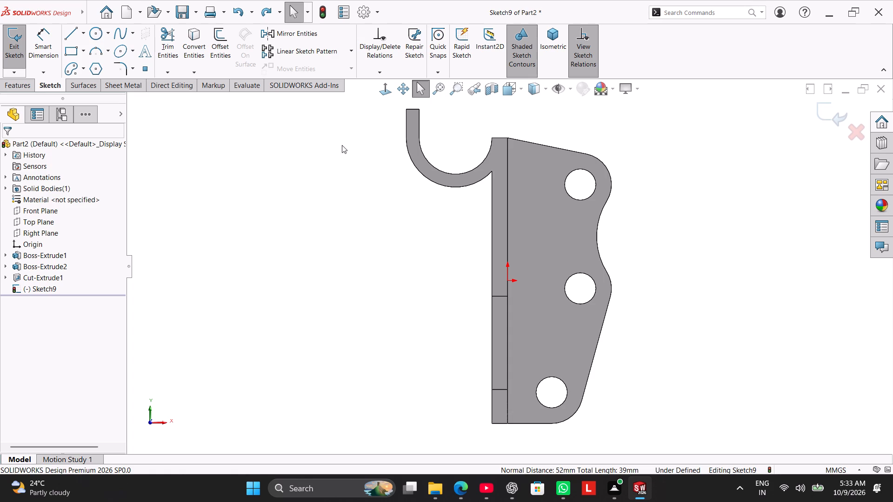
Exit the flange-face sketch and open Sketch1 of Boss-Extrude1 for editing.
{"action": "left_click", "coordinate": [7, 253]}
{"action": "left_click", "coordinate": [40, 264]}
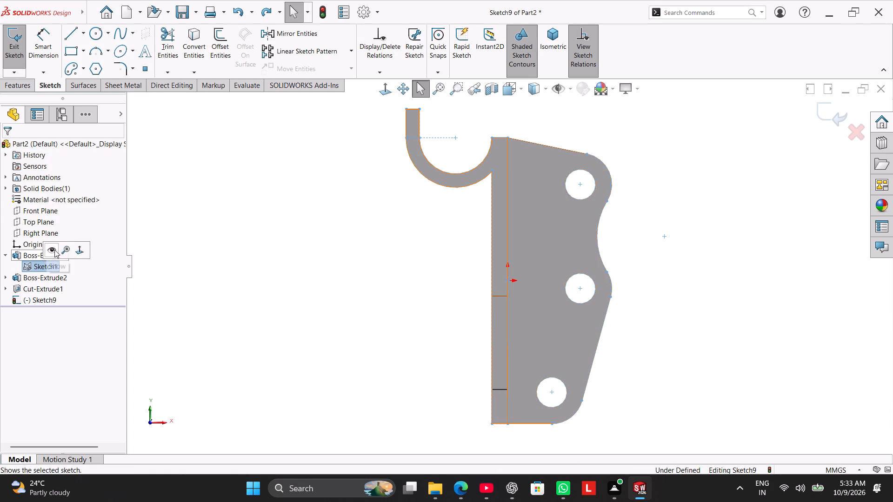
{"action": "left_click", "coordinate": [16, 47]}
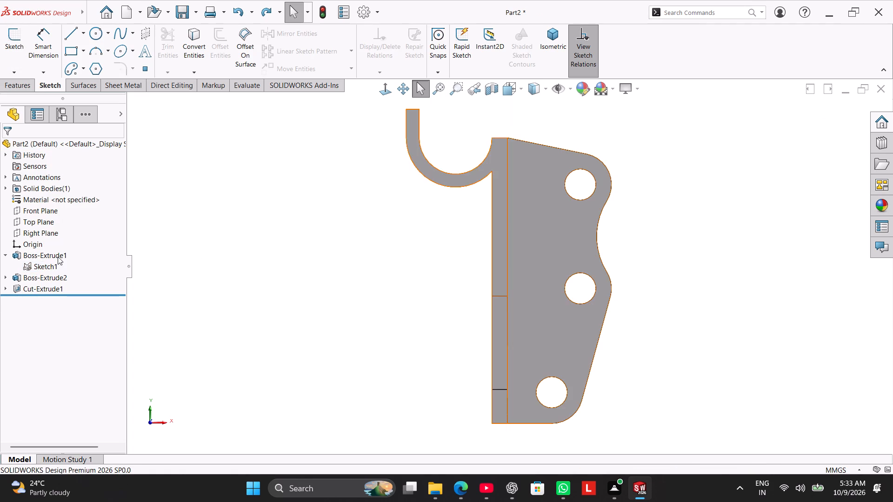
{"action": "left_click", "coordinate": [50, 264]}
{"action": "left_click", "coordinate": [60, 233]}
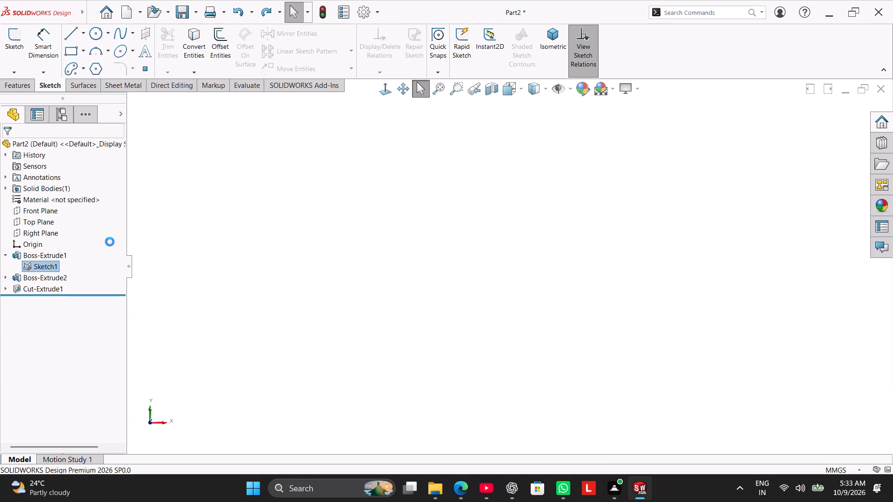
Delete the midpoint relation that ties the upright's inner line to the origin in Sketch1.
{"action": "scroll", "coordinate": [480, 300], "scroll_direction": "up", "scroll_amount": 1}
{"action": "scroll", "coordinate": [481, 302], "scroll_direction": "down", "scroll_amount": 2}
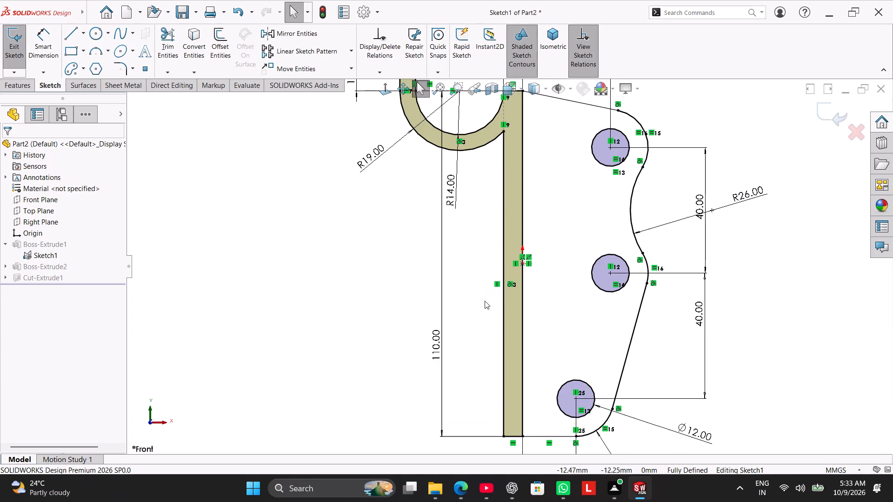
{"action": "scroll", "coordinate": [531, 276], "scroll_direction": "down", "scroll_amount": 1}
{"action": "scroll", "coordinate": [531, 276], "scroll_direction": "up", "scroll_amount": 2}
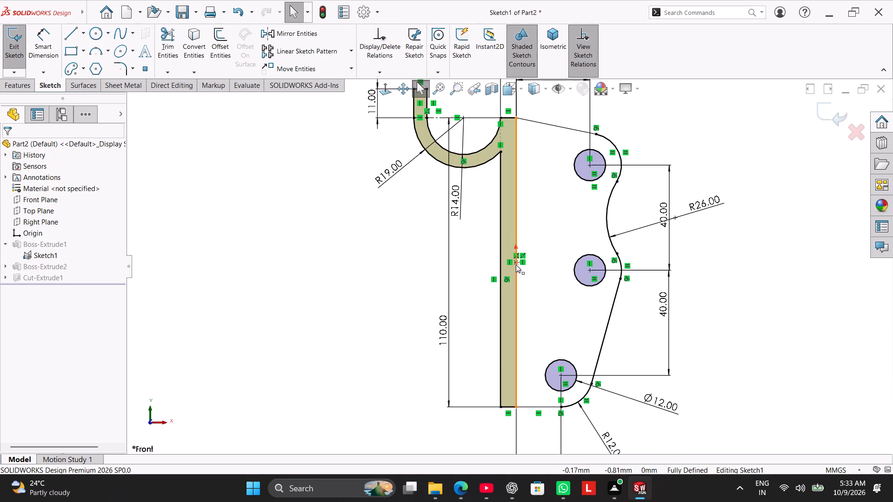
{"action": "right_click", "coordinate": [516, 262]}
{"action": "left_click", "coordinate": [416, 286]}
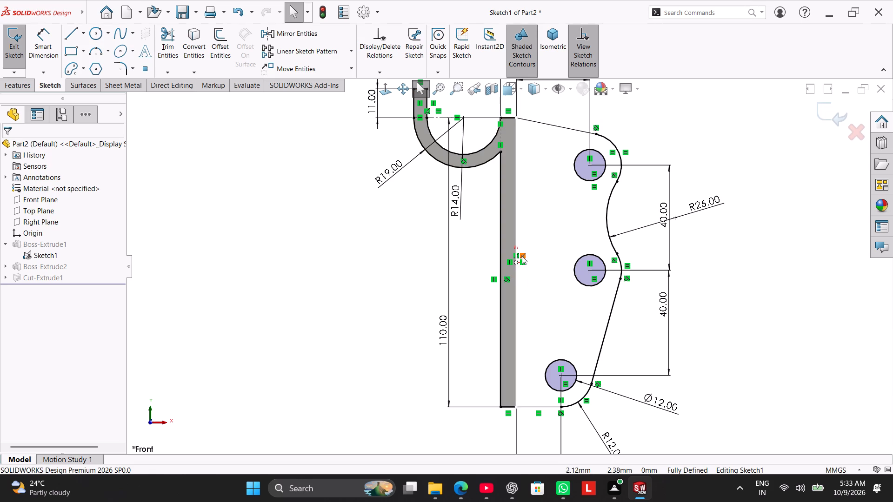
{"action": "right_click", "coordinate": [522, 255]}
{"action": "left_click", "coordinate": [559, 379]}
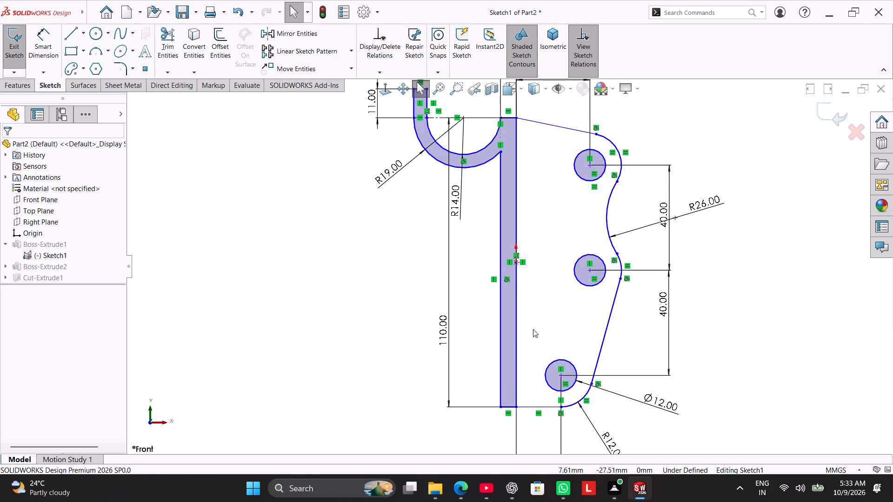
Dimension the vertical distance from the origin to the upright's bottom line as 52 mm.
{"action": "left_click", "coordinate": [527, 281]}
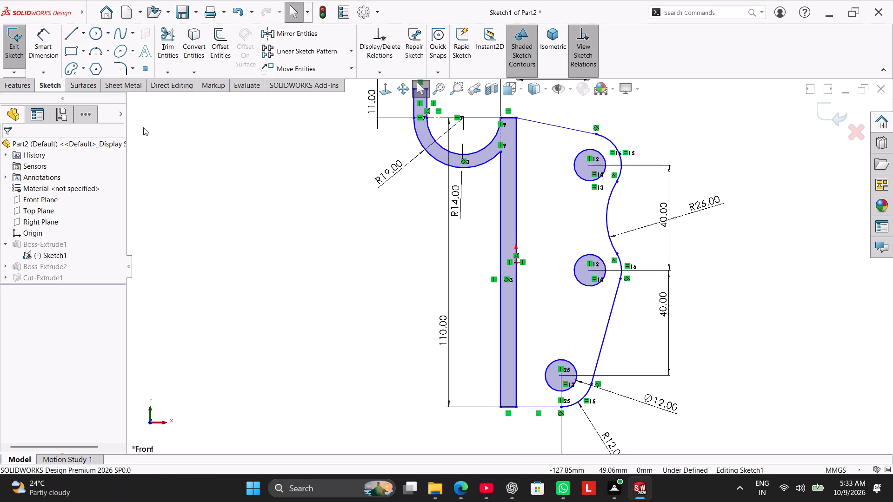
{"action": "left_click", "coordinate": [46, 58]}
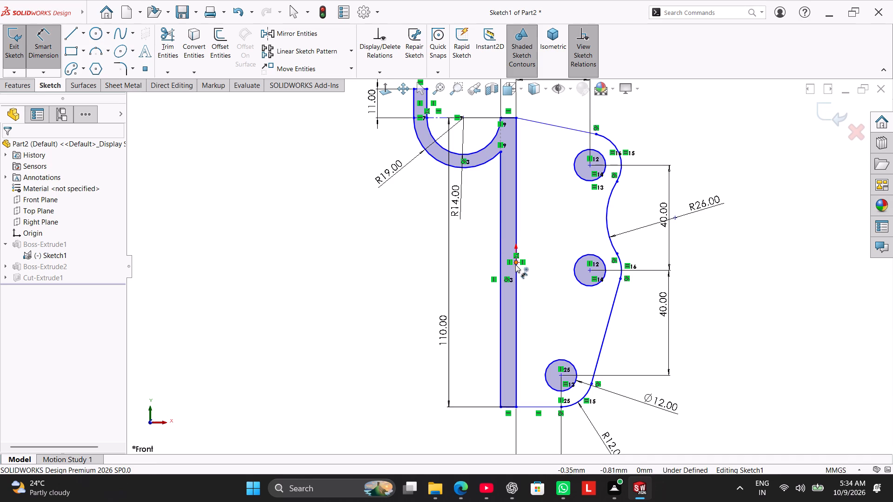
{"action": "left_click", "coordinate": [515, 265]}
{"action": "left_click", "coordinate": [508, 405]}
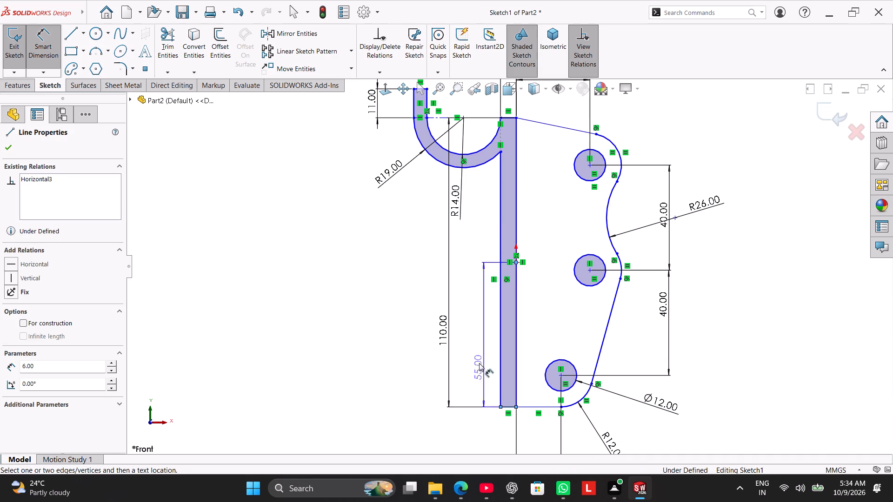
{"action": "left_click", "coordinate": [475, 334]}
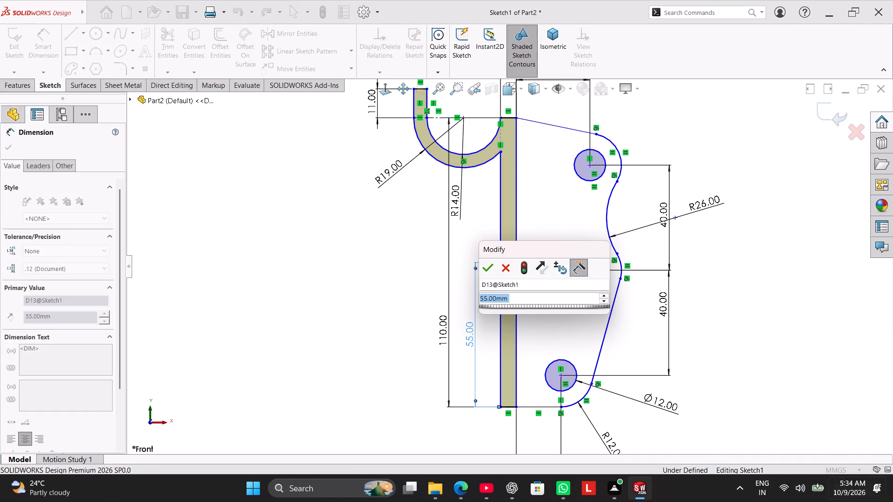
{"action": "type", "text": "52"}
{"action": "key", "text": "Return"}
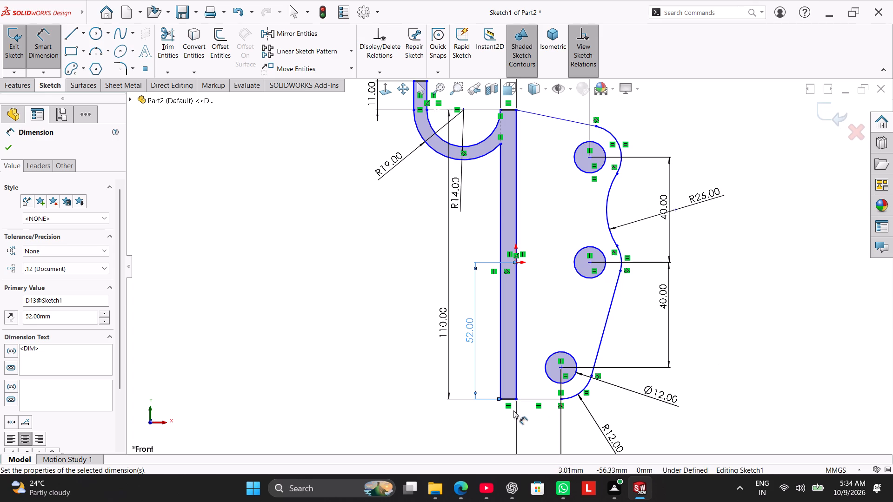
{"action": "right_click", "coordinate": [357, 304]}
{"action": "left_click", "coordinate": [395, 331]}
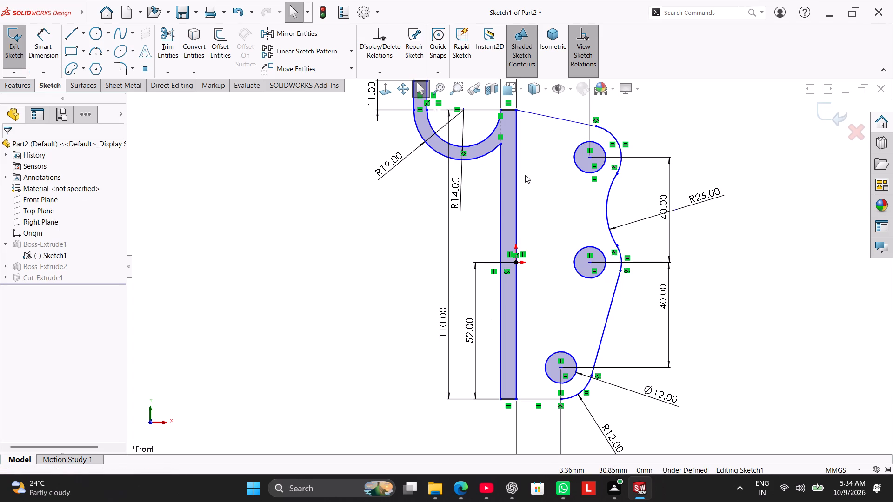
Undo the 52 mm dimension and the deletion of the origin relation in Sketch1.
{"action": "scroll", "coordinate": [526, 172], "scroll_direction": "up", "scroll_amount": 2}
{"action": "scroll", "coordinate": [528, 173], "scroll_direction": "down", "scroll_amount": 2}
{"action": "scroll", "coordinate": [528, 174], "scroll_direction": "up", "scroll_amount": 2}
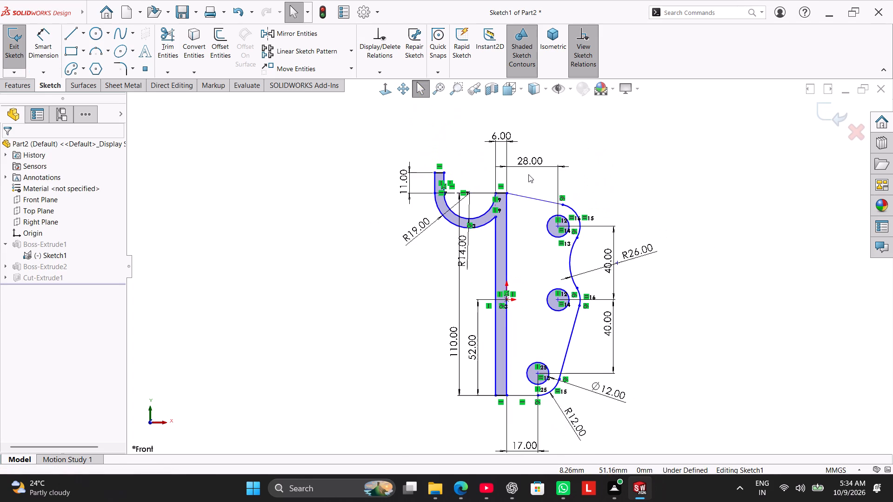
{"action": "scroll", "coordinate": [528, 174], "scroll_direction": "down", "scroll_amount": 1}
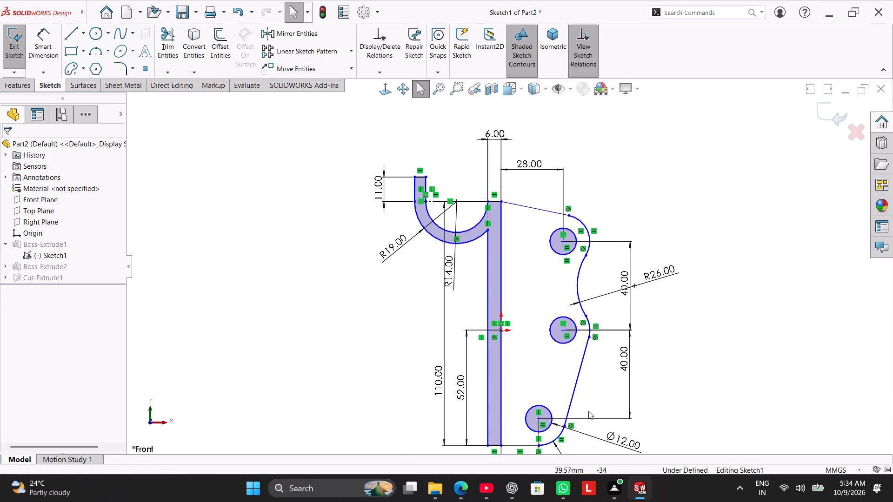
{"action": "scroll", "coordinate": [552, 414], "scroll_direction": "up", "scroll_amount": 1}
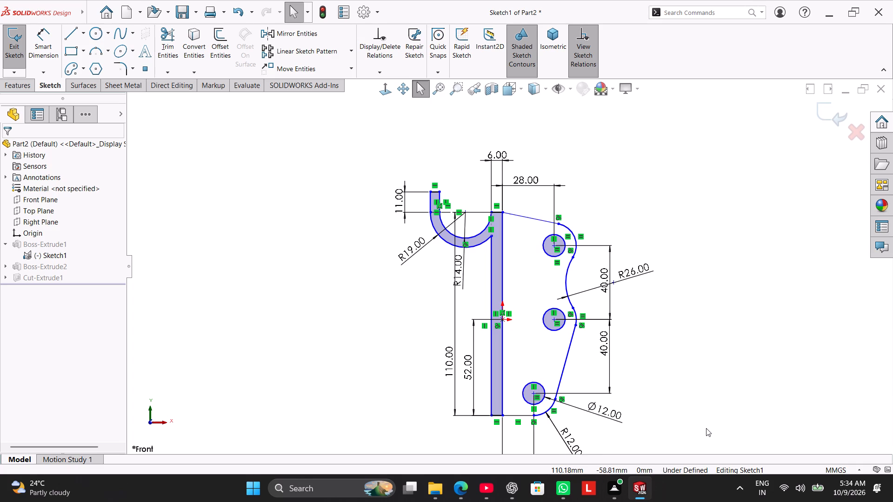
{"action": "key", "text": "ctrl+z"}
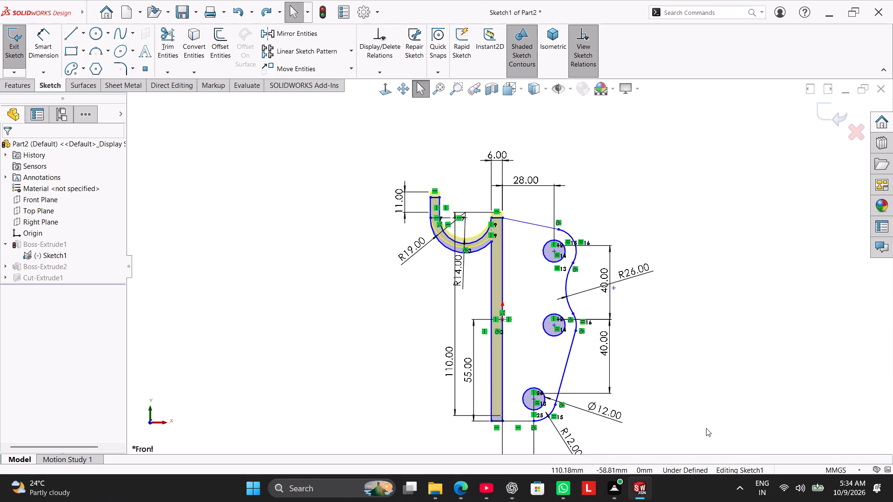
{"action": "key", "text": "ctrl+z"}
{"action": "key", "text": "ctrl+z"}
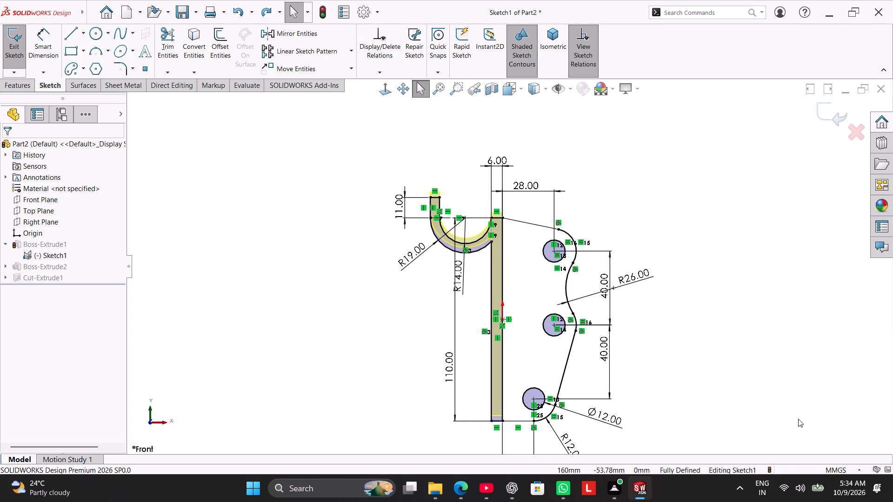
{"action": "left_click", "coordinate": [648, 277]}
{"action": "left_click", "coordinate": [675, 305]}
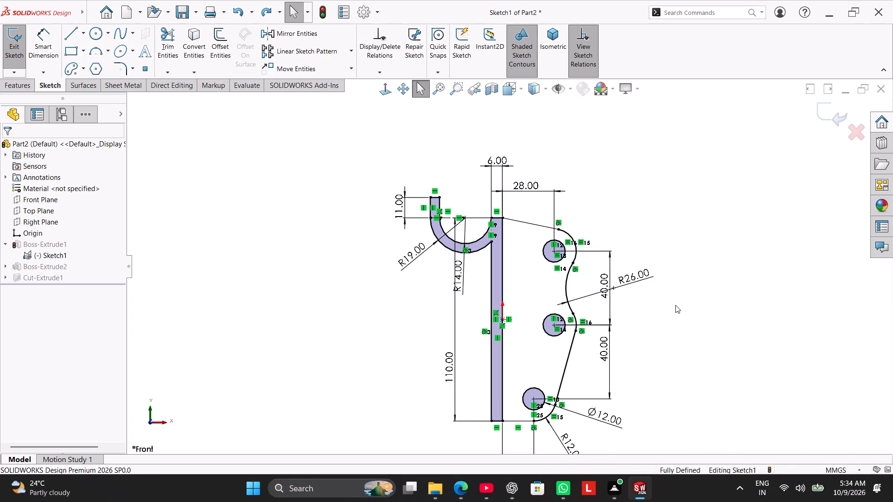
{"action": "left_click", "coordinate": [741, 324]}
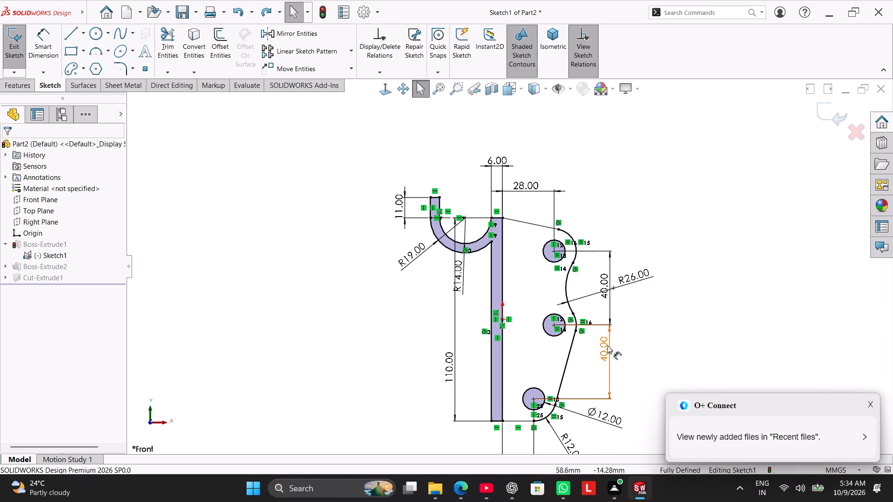
Delete the coincident relation tying the upright line's midpoint to the origin in Sketch1, and pull the profile about 8 mm away in negative X.
{"action": "scroll", "coordinate": [530, 320], "scroll_direction": "down", "scroll_amount": 4}
{"action": "scroll", "coordinate": [487, 317], "scroll_direction": "down", "scroll_amount": 3}
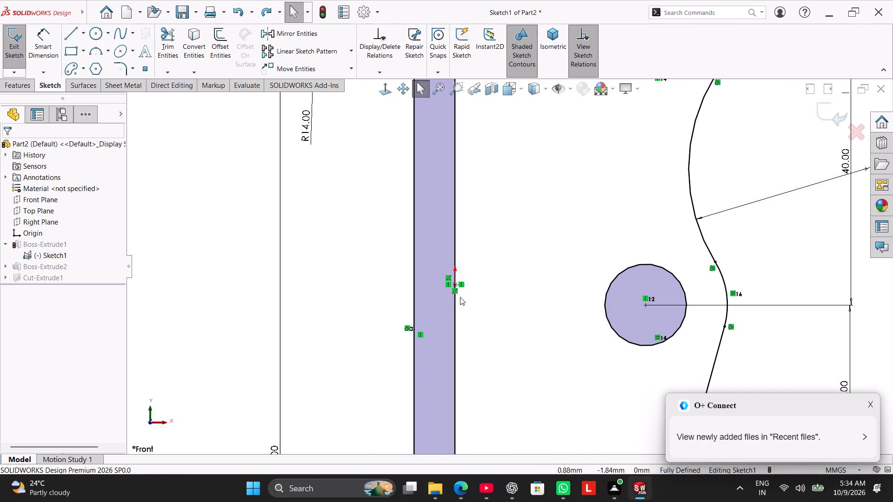
{"action": "scroll", "coordinate": [462, 300], "scroll_direction": "down", "scroll_amount": 6}
{"action": "scroll", "coordinate": [461, 285], "scroll_direction": "up", "scroll_amount": 3}
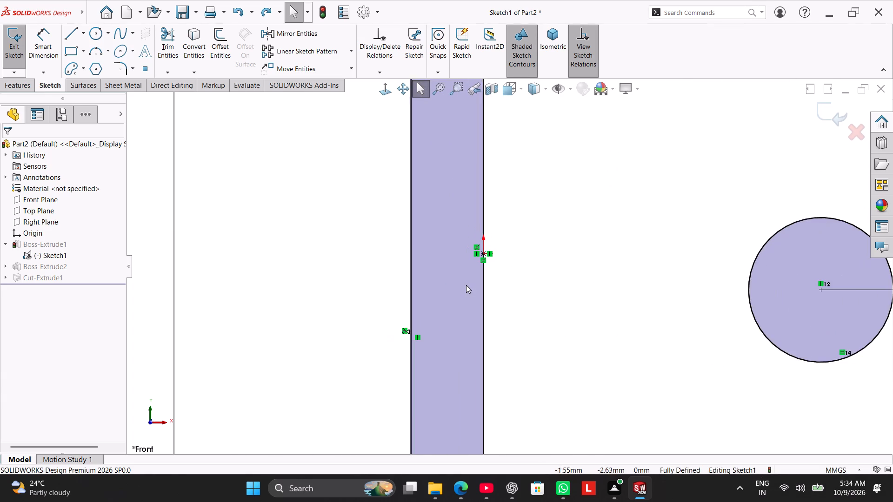
{"action": "scroll", "coordinate": [466, 285], "scroll_direction": "up", "scroll_amount": 9}
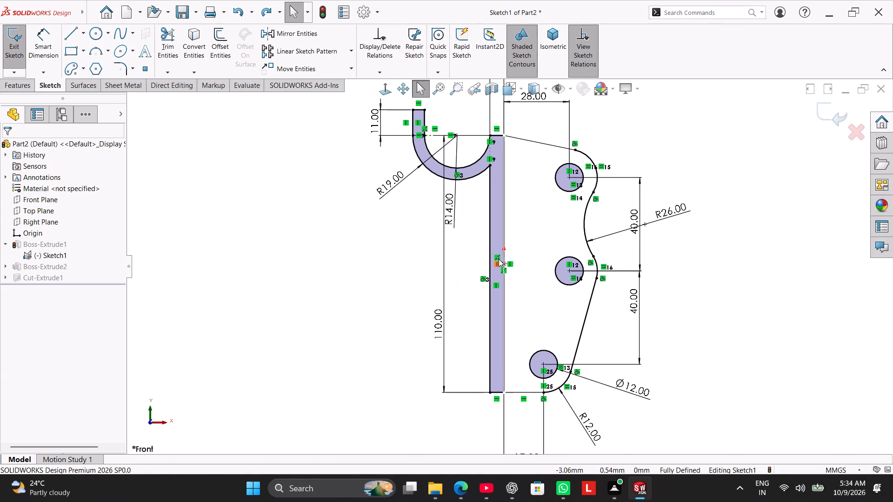
{"action": "scroll", "coordinate": [502, 258], "scroll_direction": "down", "scroll_amount": 1}
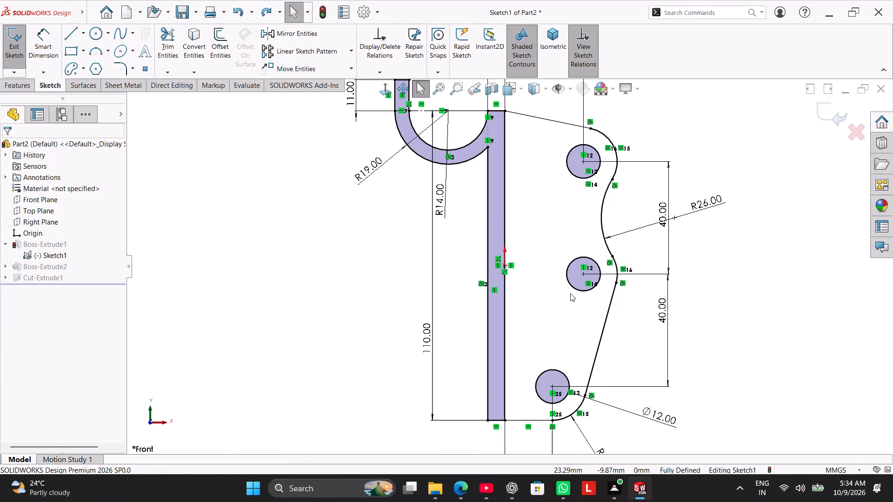
{"action": "scroll", "coordinate": [525, 277], "scroll_direction": "down", "scroll_amount": 5}
{"action": "scroll", "coordinate": [452, 233], "scroll_direction": "down", "scroll_amount": 2}
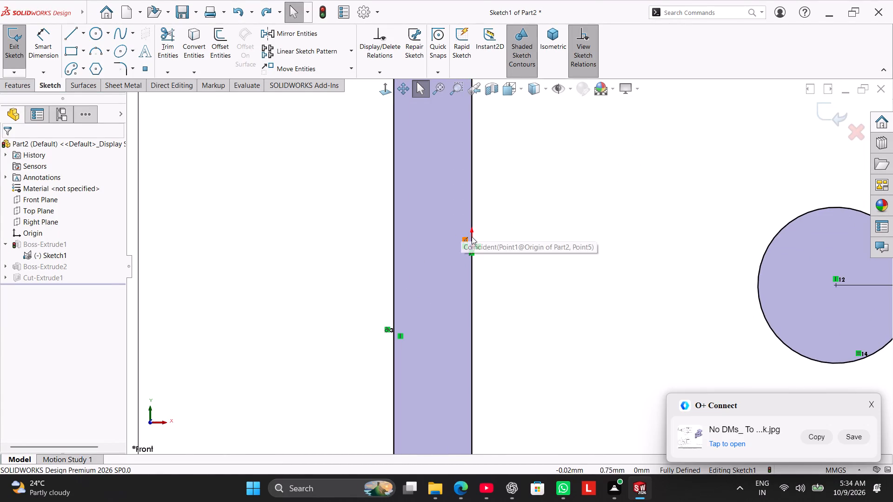
{"action": "right_click", "coordinate": [464, 238]}
{"action": "left_click", "coordinate": [499, 361]}
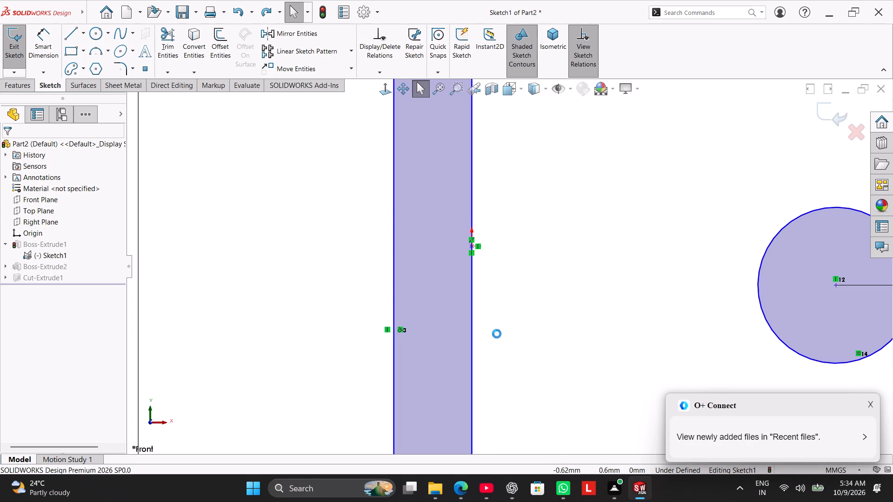
{"action": "scroll", "coordinate": [504, 284], "scroll_direction": "up", "scroll_amount": 9}
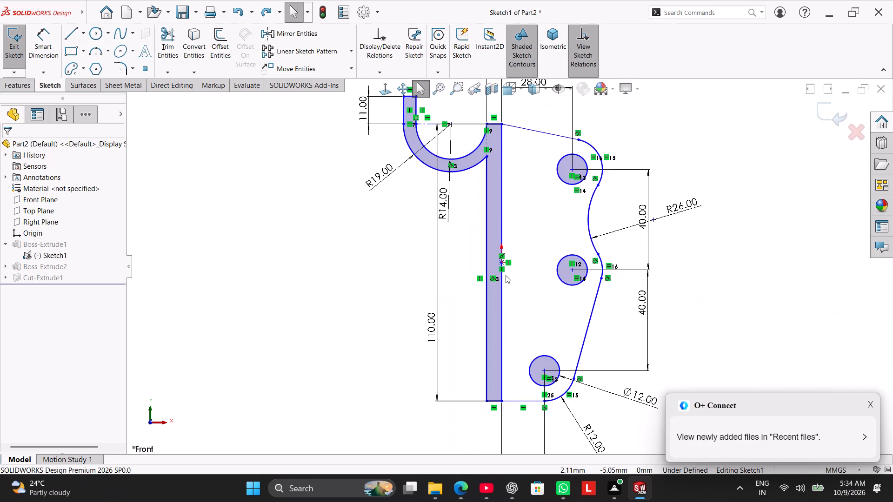
{"action": "left_click_drag", "start_coordinate": [504, 275], "coordinate": [481, 273]}
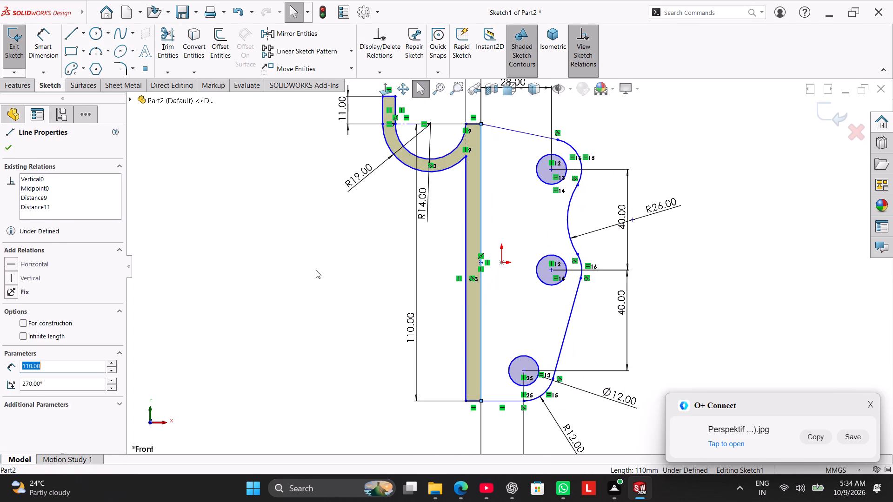
{"action": "left_click", "coordinate": [310, 269]}
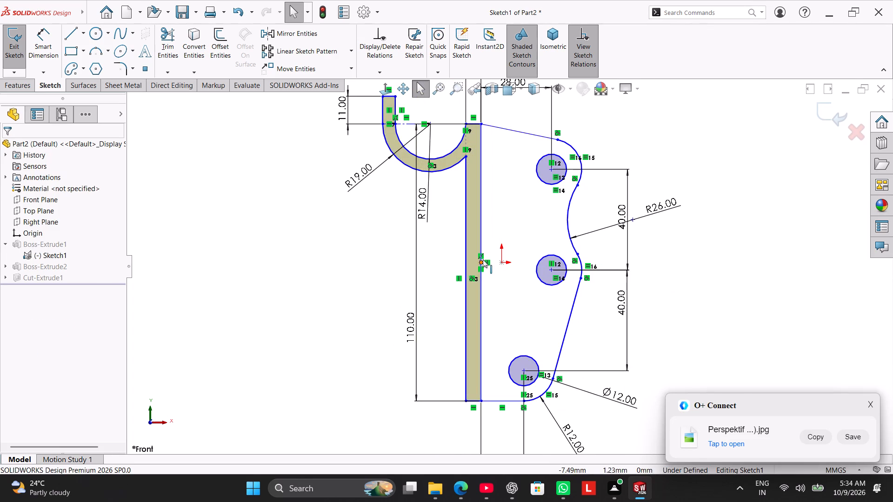
Delete the midpoint relation between the upright's inner line and its centre point.
{"action": "right_click", "coordinate": [480, 254]}
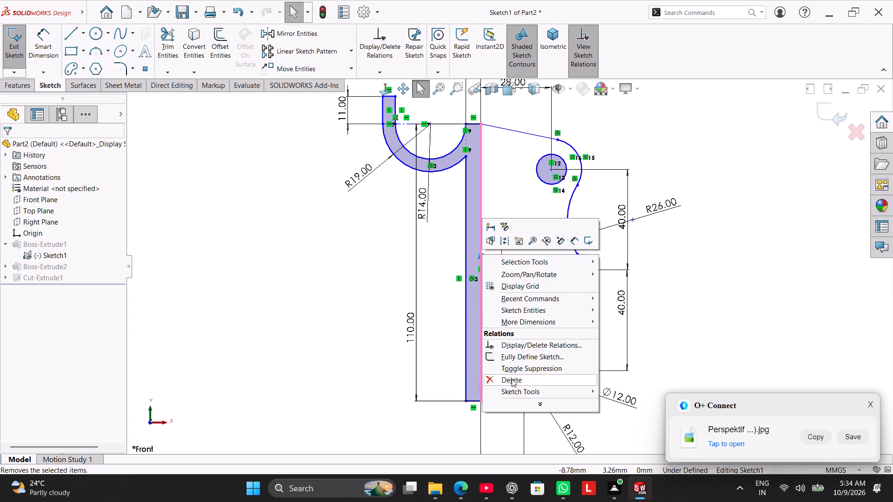
{"action": "left_click", "coordinate": [512, 379]}
{"action": "left_click", "coordinate": [503, 310]}
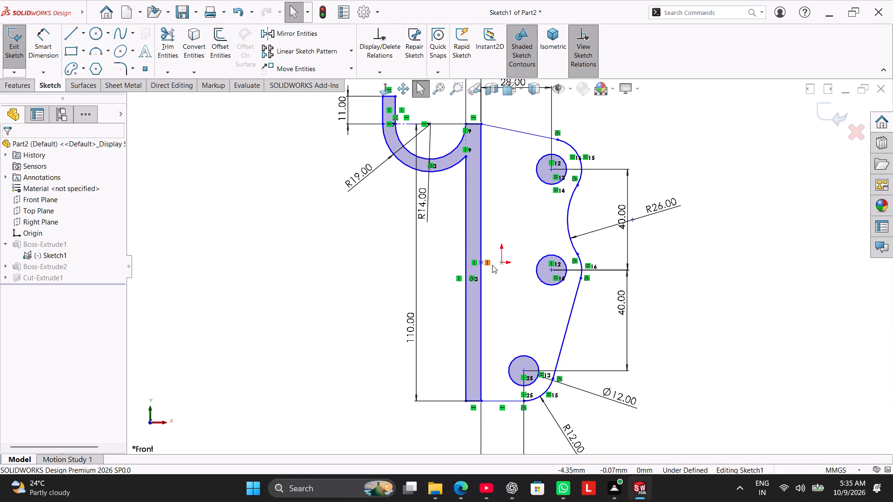
Add a coincident relation between the origin and the upright's inner vertical line.
{"action": "left_click", "coordinate": [503, 299]}
{"action": "left_click", "coordinate": [501, 262], "text": "ctrl"}
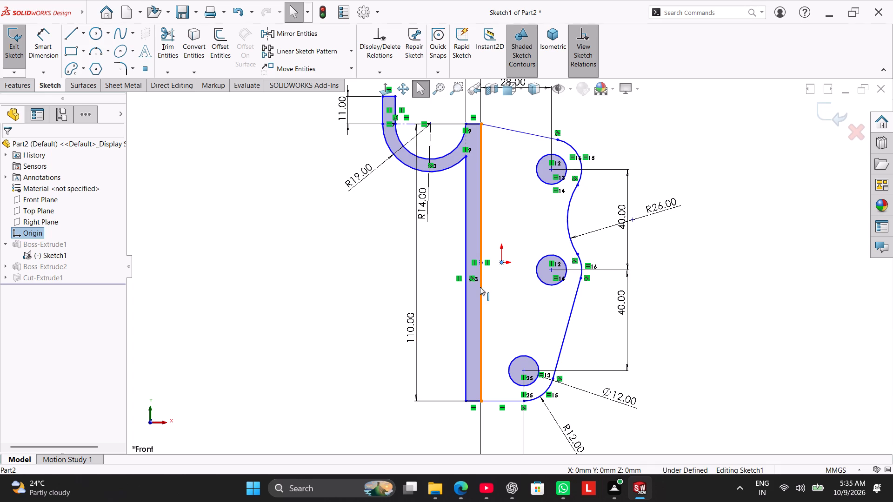
{"action": "left_click", "coordinate": [480, 287], "text": "ctrl"}
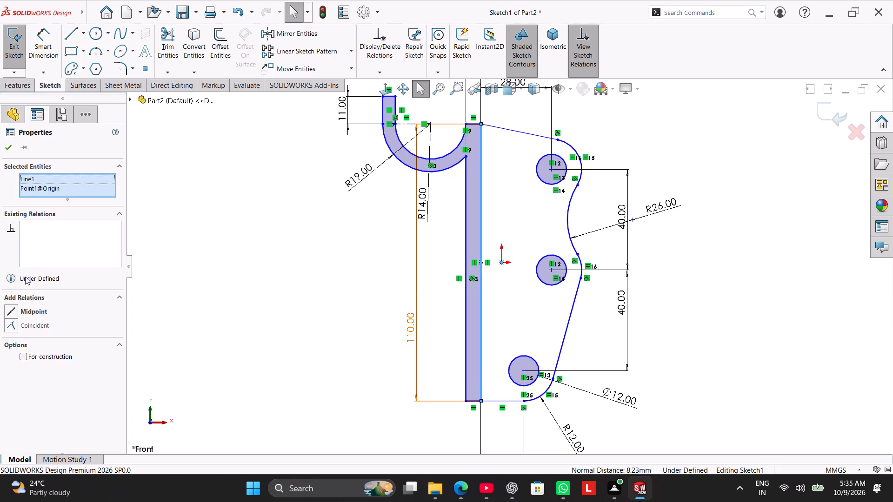
{"action": "left_click", "coordinate": [29, 324]}
{"action": "left_click", "coordinate": [212, 282]}
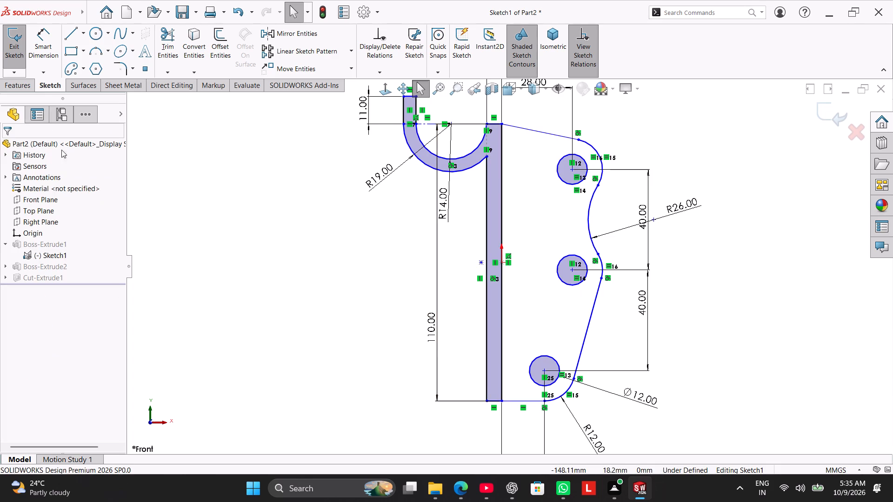
Dimension the vertical distance from the origin to the upright's bottom line as 52 mm and exit Sketch1.
{"action": "left_click", "coordinate": [49, 41]}
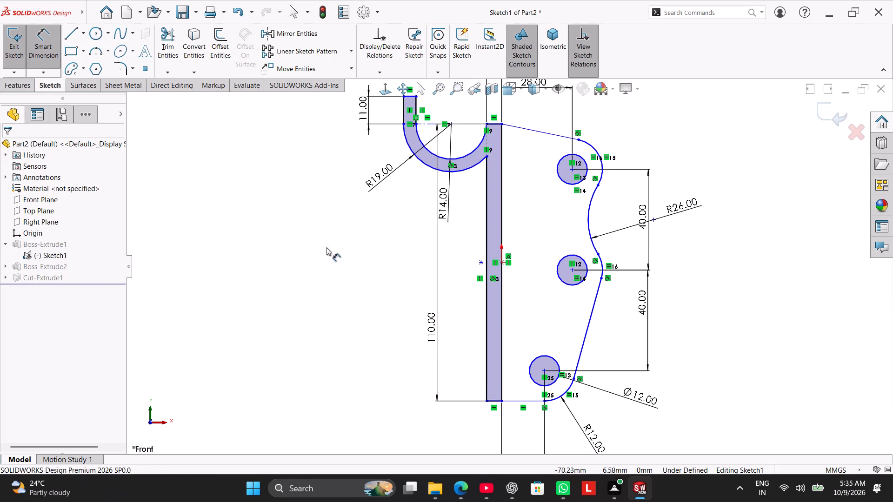
{"action": "left_click", "coordinate": [501, 262]}
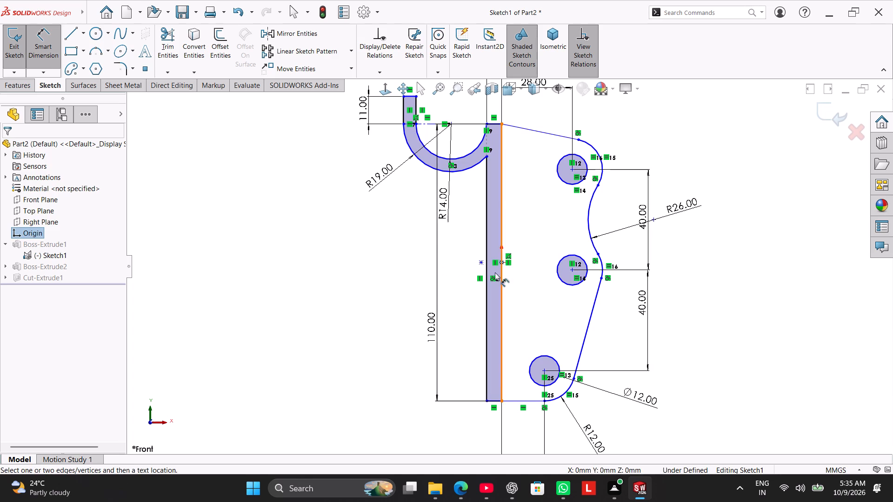
{"action": "left_click", "coordinate": [492, 400]}
{"action": "left_click", "coordinate": [464, 341]}
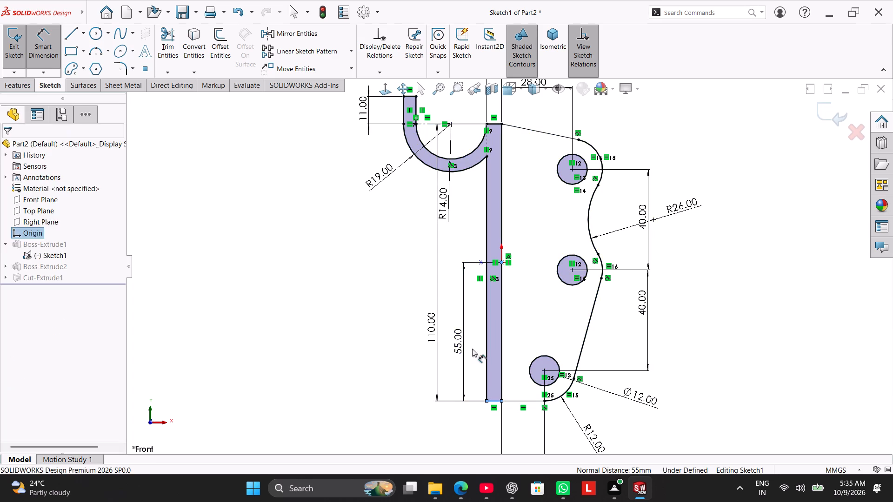
{"action": "key", "text": "5"}
{"action": "key", "text": "2"}
{"action": "key", "text": "Return"}
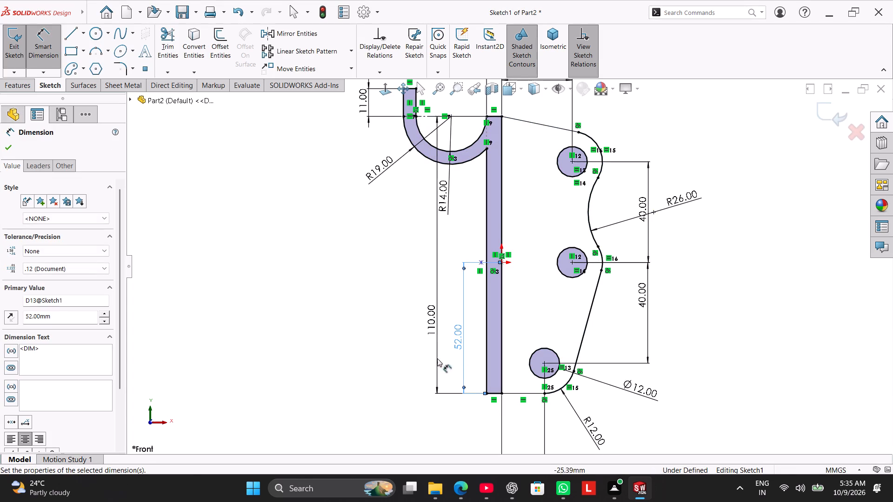
{"action": "right_click", "coordinate": [343, 330]}
{"action": "left_click", "coordinate": [381, 357]}
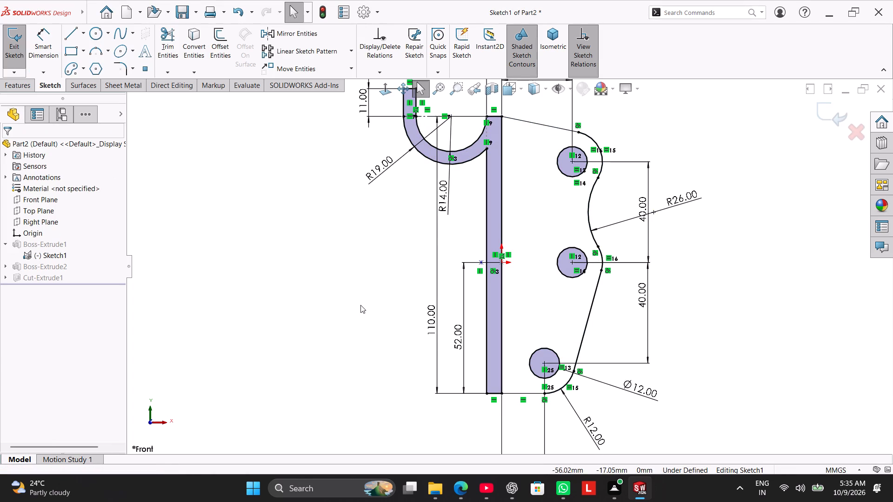
{"action": "scroll", "coordinate": [417, 212], "scroll_direction": "up", "scroll_amount": 1}
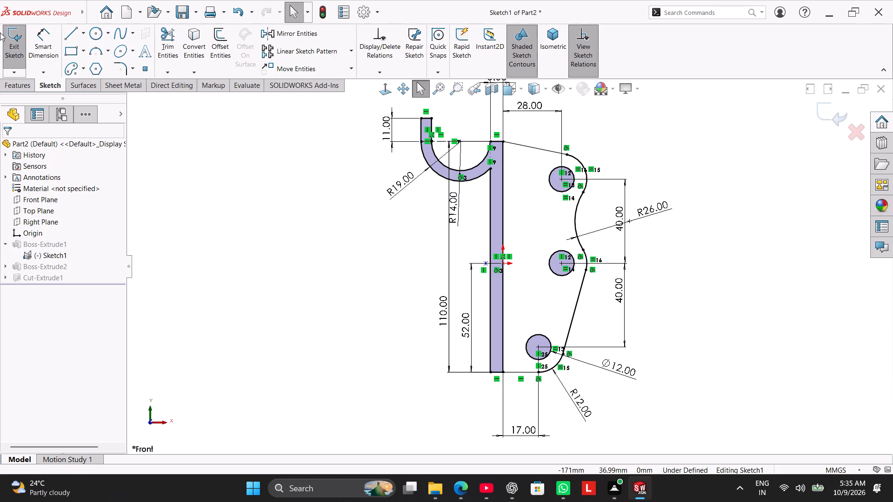
{"action": "left_click", "coordinate": [13, 38]}
{"action": "left_click", "coordinate": [302, 226]}
On the Top Plane, sketch a line about 56 mm long from the upright's free inner edge to the near side of the flange's middle hole.
{"action": "middle_click_drag", "start_coordinate": [363, 274], "coordinate": [345, 257]}
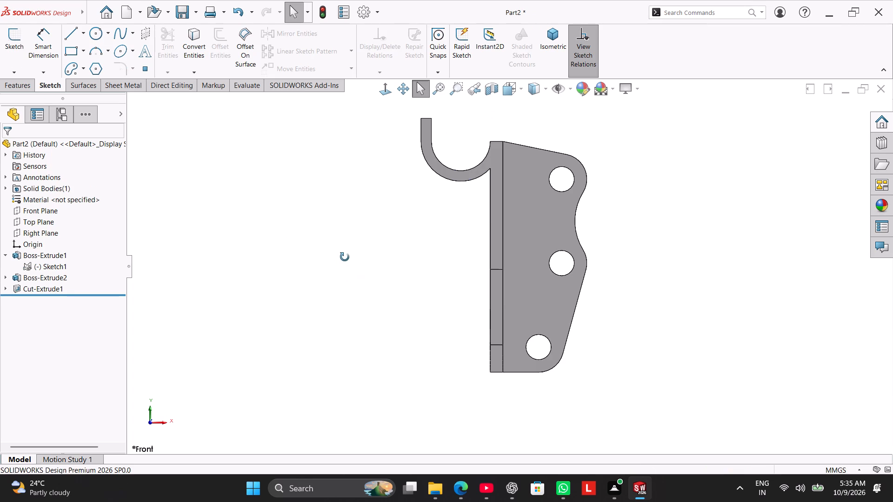
{"action": "middle_click_drag", "start_coordinate": [345, 257], "coordinate": [329, 239]}
{"action": "left_click", "coordinate": [334, 264]}
{"action": "middle_click_drag", "start_coordinate": [348, 246], "coordinate": [323, 224]}
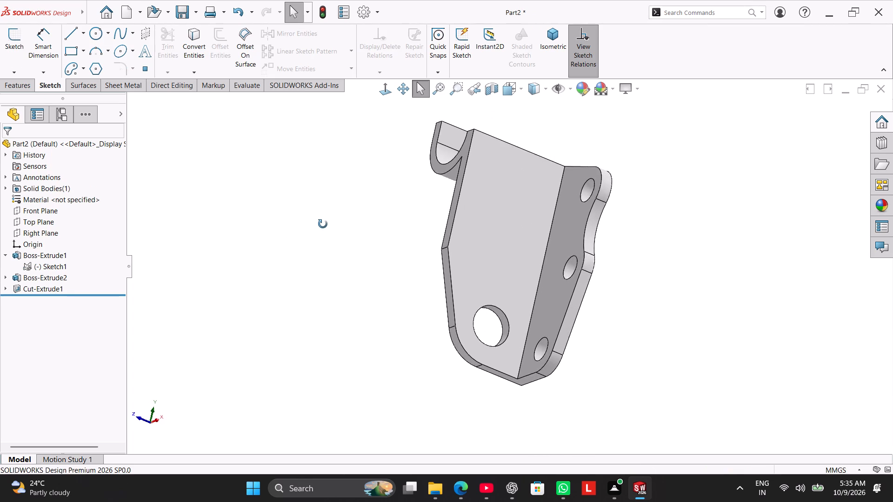
{"action": "middle_click_drag", "start_coordinate": [323, 224], "coordinate": [344, 255]}
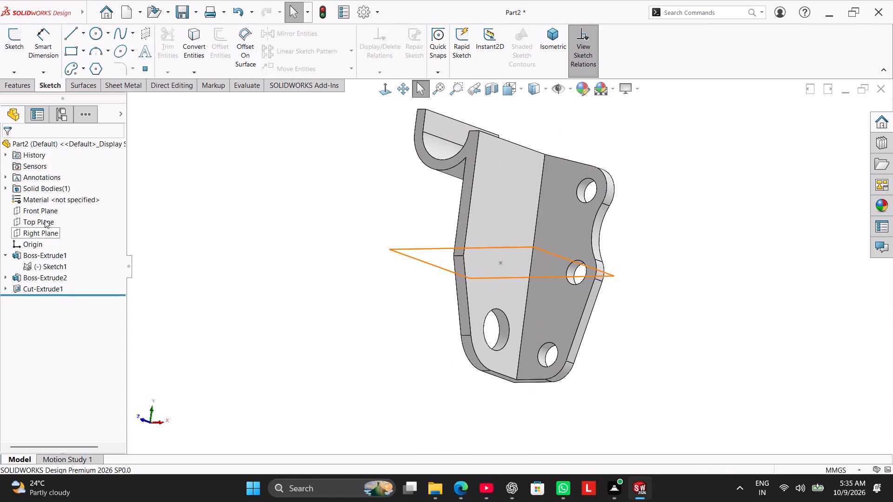
{"action": "left_click", "coordinate": [45, 220]}
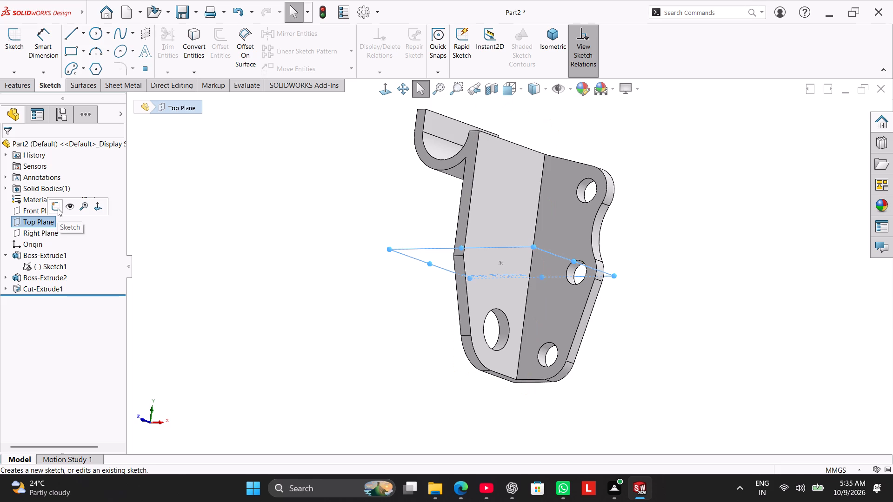
{"action": "left_click", "coordinate": [58, 208]}
{"action": "left_click", "coordinate": [189, 206]}
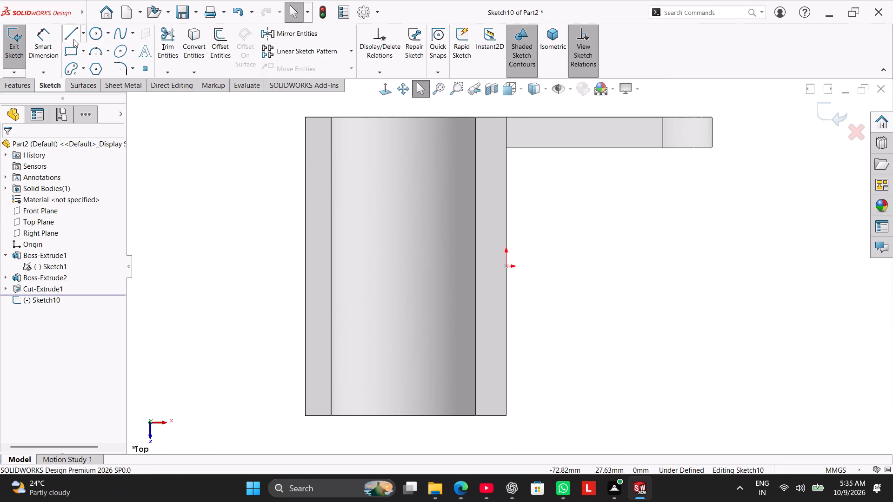
{"action": "left_click", "coordinate": [72, 31]}
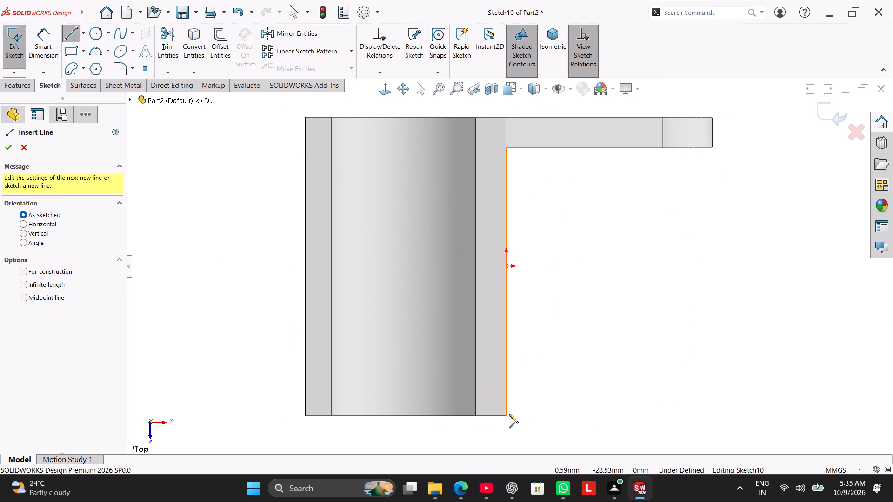
{"action": "left_click", "coordinate": [507, 415]}
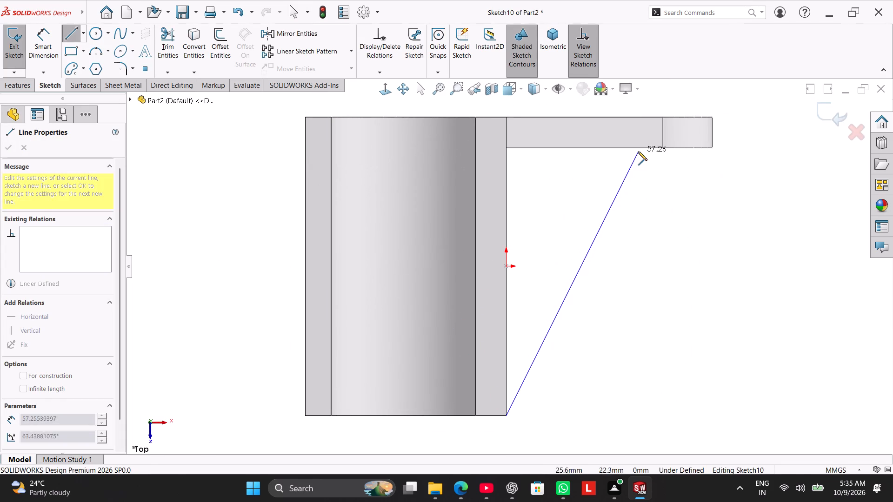
{"action": "middle_click_drag", "start_coordinate": [641, 148], "coordinate": [641, 143]}
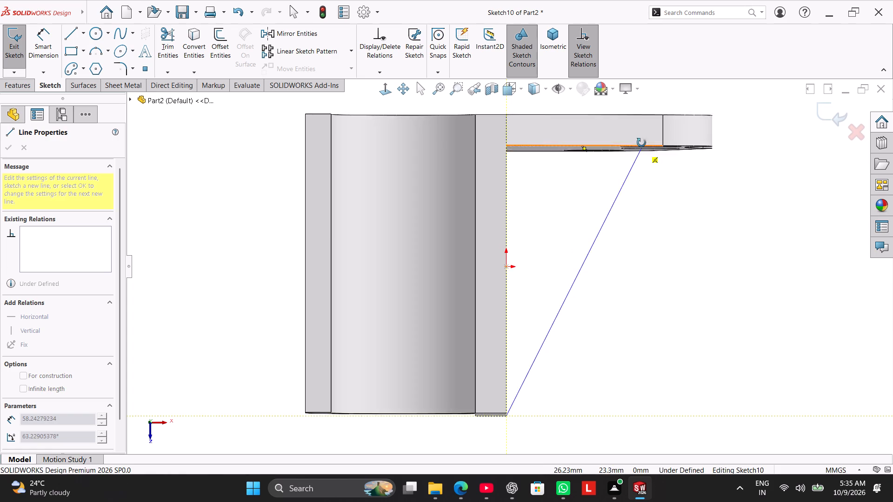
{"action": "middle_click_drag", "start_coordinate": [641, 143], "coordinate": [644, 119]}
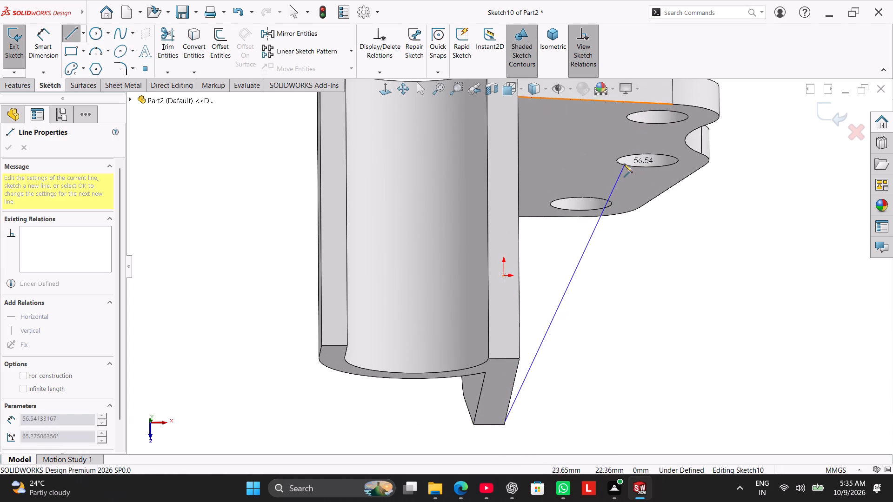
{"action": "left_click", "coordinate": [619, 159]}
{"action": "right_click", "coordinate": [657, 262]}
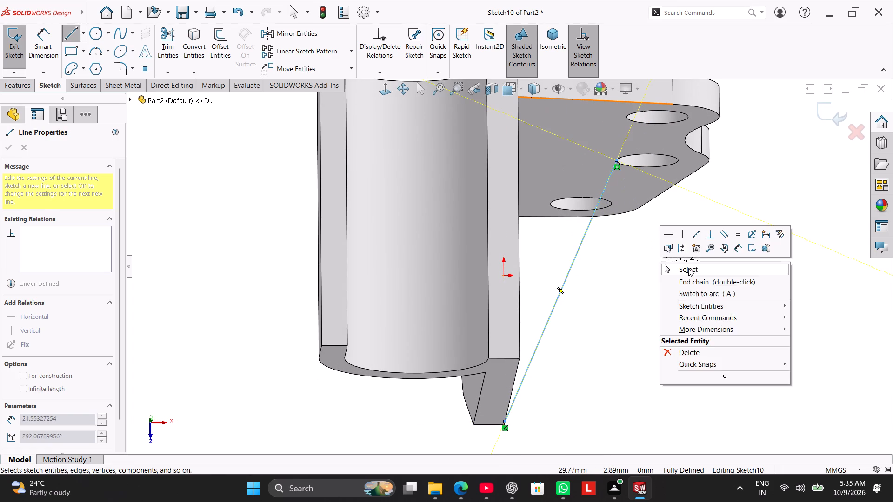
{"action": "left_click", "coordinate": [688, 268]}
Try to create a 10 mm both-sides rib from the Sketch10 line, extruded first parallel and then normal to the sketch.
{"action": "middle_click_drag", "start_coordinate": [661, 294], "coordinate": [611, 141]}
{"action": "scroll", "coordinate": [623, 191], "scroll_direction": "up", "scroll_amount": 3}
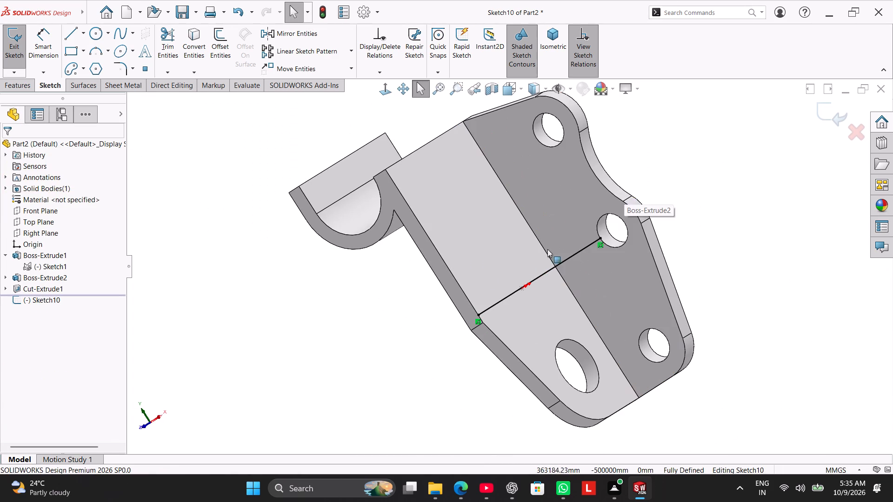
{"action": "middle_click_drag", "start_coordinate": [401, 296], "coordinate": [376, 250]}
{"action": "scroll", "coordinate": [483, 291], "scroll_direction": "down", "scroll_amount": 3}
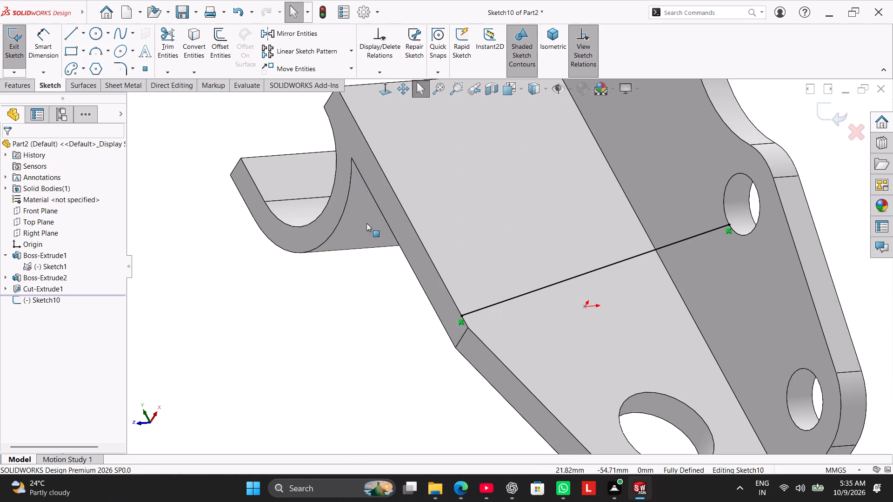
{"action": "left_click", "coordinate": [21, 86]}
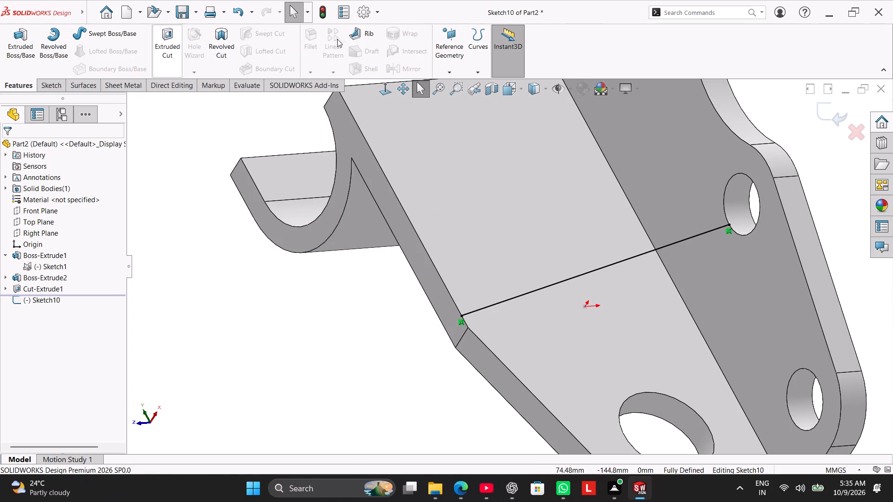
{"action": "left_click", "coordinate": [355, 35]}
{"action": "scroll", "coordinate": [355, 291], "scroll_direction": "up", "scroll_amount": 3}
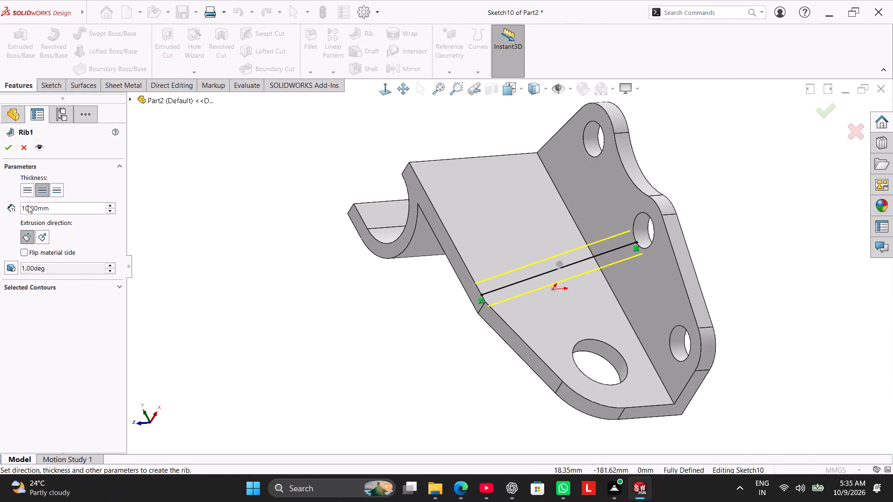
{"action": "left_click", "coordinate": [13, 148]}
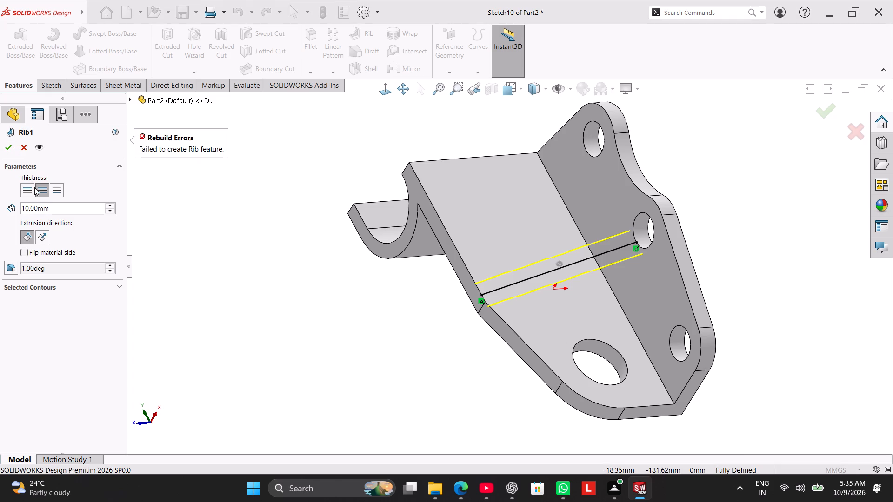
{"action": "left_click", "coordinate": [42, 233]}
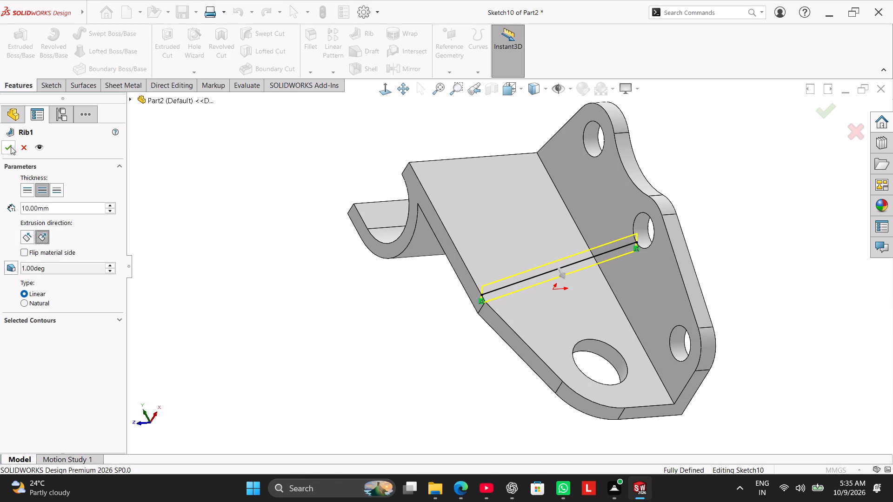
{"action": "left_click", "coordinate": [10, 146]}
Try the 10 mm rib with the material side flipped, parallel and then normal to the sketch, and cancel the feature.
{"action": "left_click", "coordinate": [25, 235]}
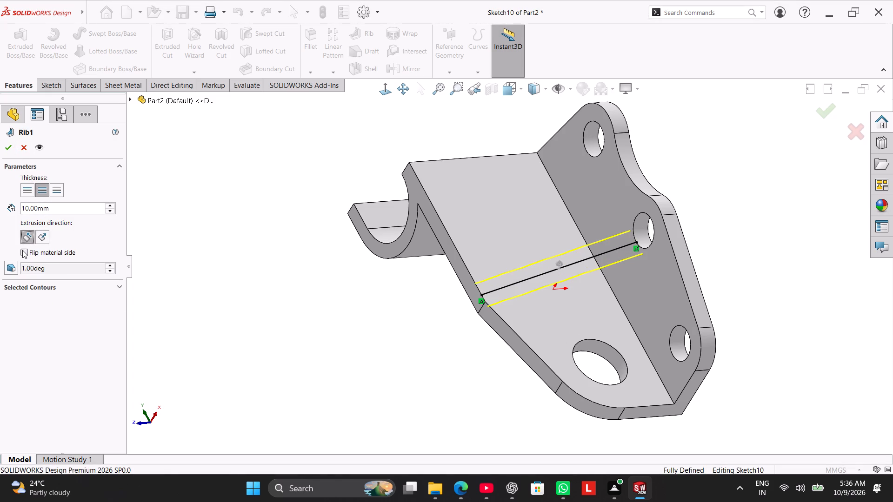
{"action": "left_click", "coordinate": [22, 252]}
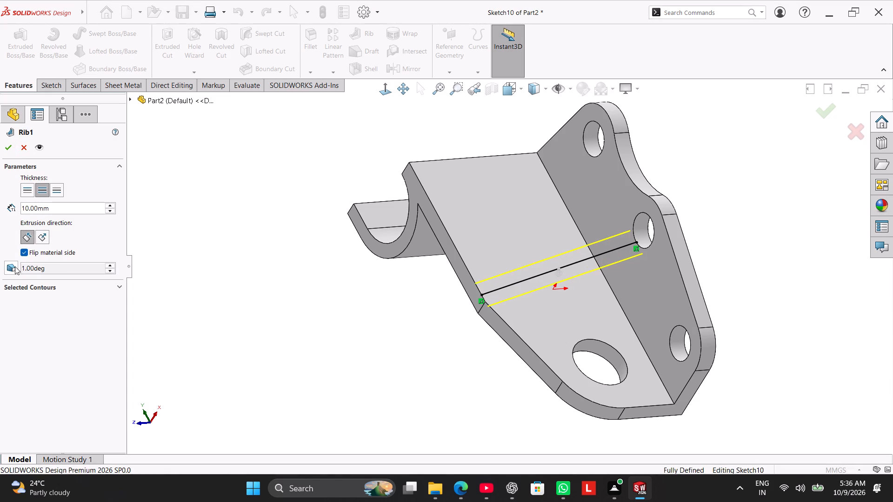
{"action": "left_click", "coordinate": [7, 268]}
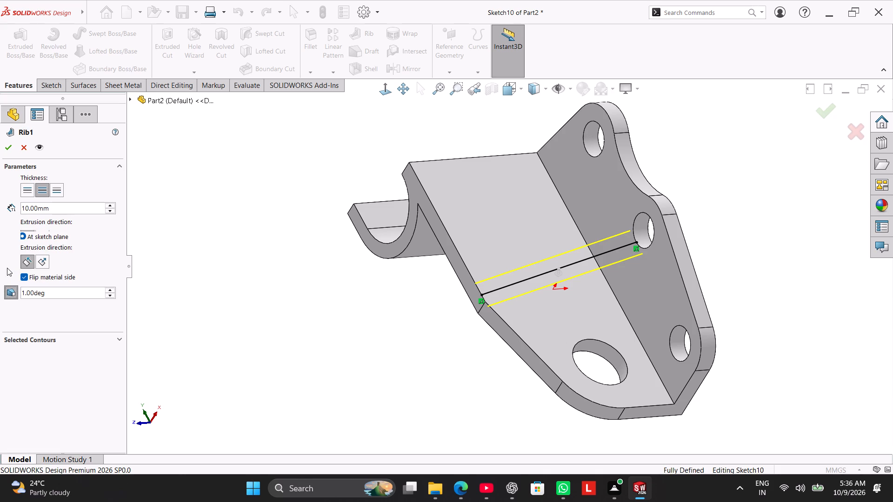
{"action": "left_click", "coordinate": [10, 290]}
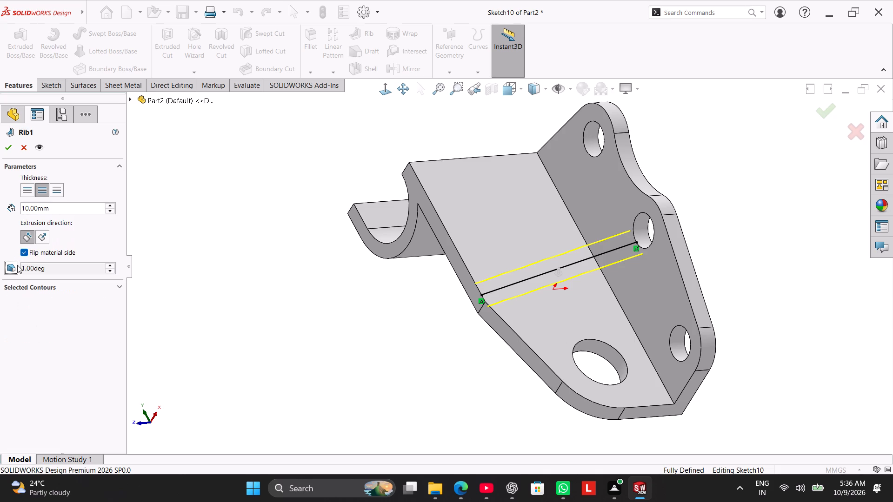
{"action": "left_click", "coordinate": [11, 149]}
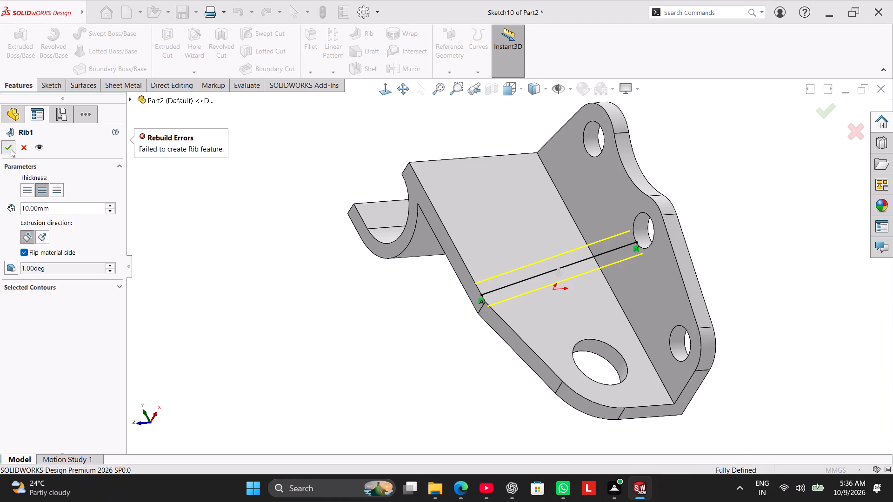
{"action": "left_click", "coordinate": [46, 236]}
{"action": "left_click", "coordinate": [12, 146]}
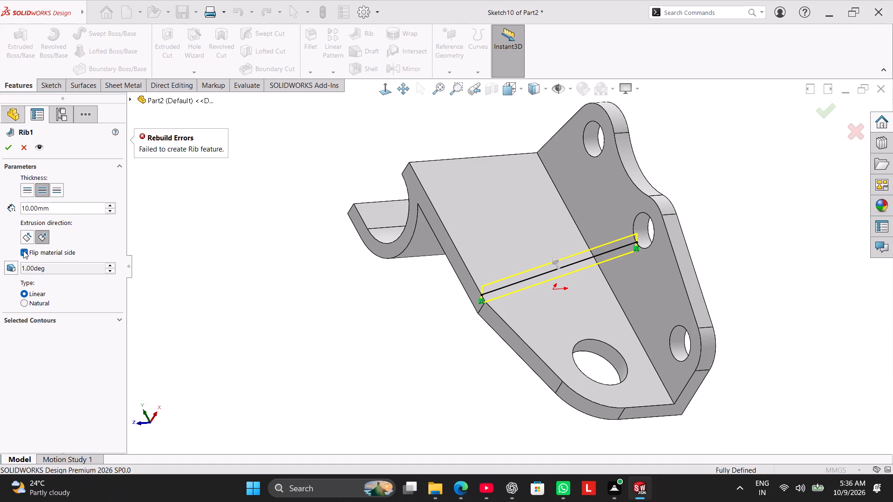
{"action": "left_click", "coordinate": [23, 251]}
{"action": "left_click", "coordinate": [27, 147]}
Examine the Sketch10 line normal to its plane and up close where it ends at the flange's middle hole.
{"action": "left_click", "coordinate": [164, 256]}
{"action": "middle_click_drag", "start_coordinate": [313, 282], "coordinate": [318, 275]}
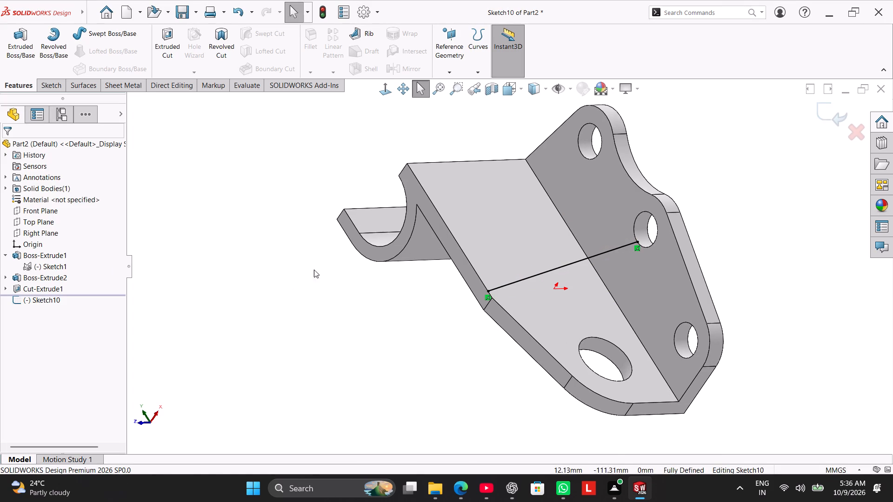
{"action": "left_click", "coordinate": [41, 298]}
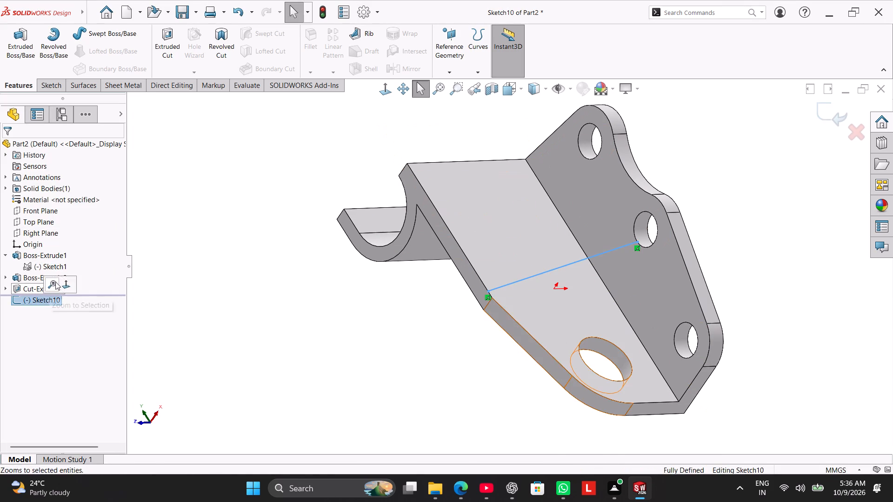
{"action": "left_click", "coordinate": [153, 202]}
{"action": "left_click", "coordinate": [53, 86]}
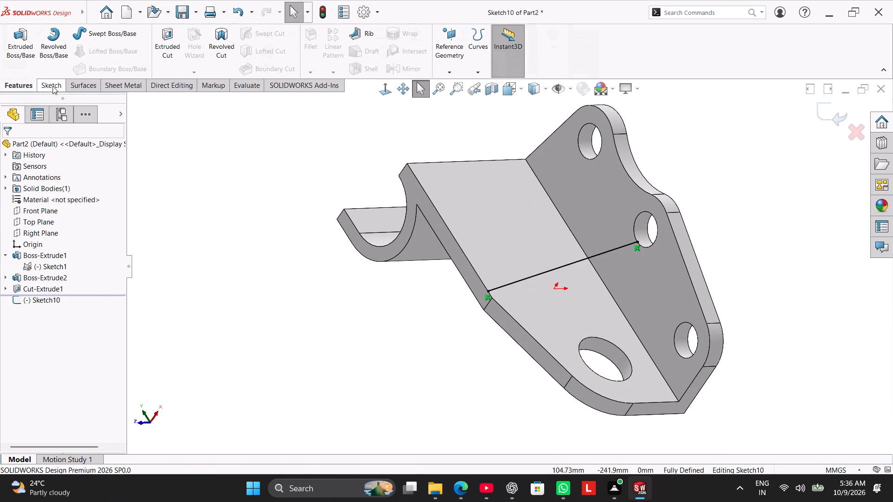
{"action": "left_click", "coordinate": [276, 206]}
{"action": "left_click", "coordinate": [381, 90]}
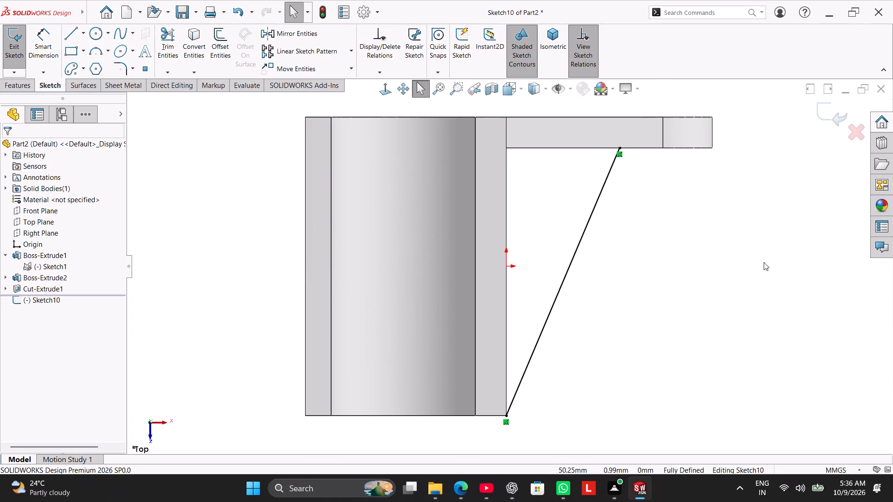
{"action": "left_click_drag", "start_coordinate": [766, 255], "coordinate": [768, 251]}
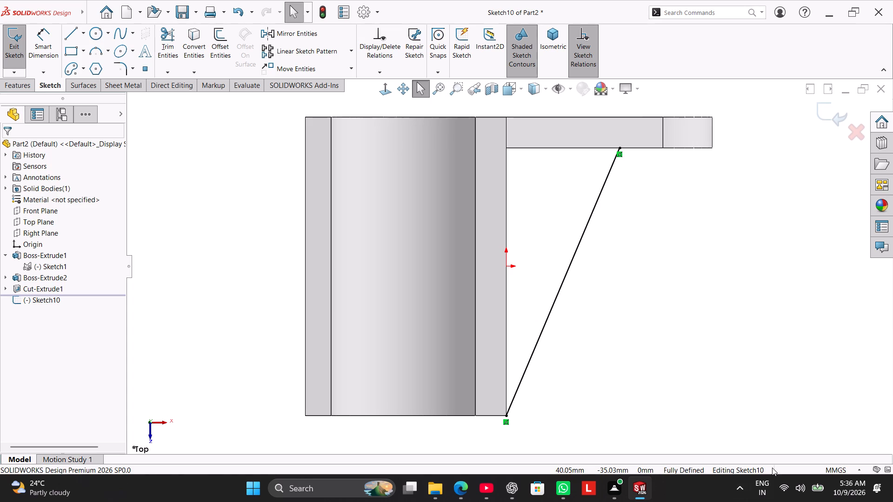
{"action": "middle_click_drag", "start_coordinate": [636, 281], "coordinate": [587, 126]}
{"action": "middle_click_drag", "start_coordinate": [652, 246], "coordinate": [651, 201]}
{"action": "scroll", "coordinate": [670, 198], "scroll_direction": "down", "scroll_amount": 4}
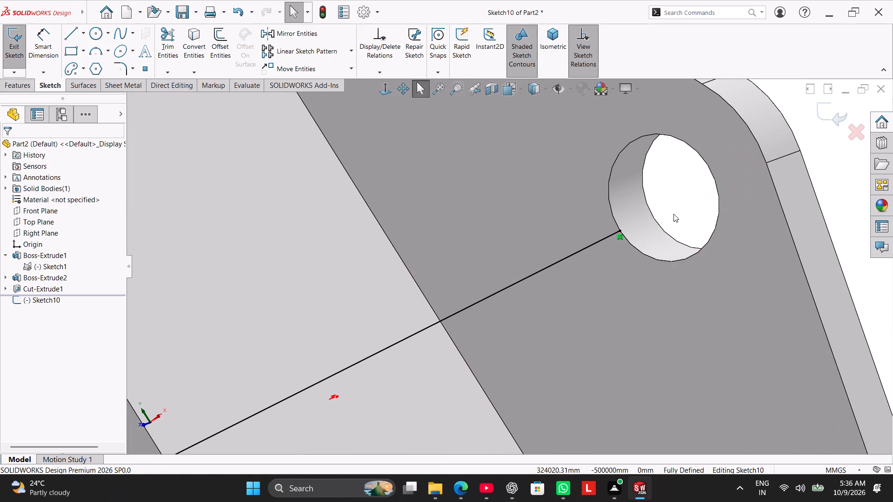
{"action": "scroll", "coordinate": [673, 214], "scroll_direction": "up", "scroll_amount": 1}
{"action": "middle_click_drag", "start_coordinate": [669, 221], "coordinate": [657, 176]}
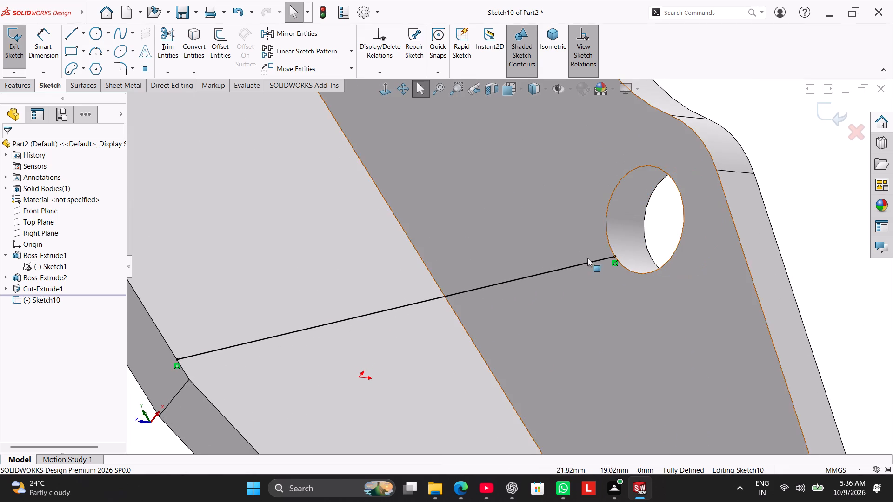
{"action": "scroll", "coordinate": [618, 282], "scroll_direction": "up", "scroll_amount": 1}
{"action": "scroll", "coordinate": [618, 282], "scroll_direction": "down", "scroll_amount": 2}
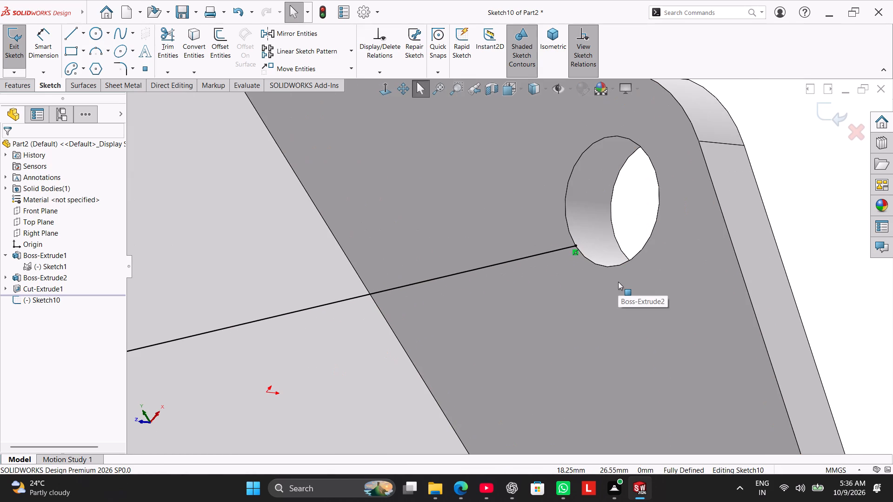
In Sketch10, add a short horizontal line from the long line's flange end into the middle hole.
{"action": "left_click", "coordinate": [68, 29]}
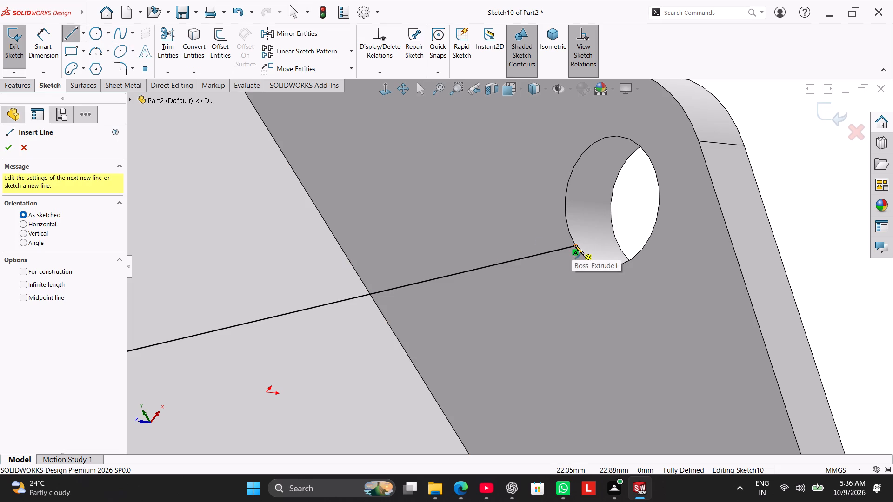
{"action": "left_click", "coordinate": [575, 245]}
{"action": "left_click", "coordinate": [594, 223]}
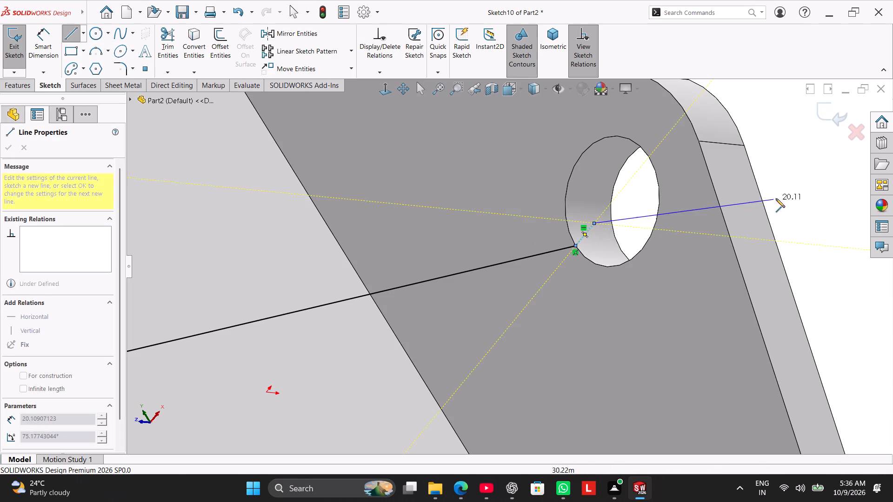
{"action": "right_click", "coordinate": [789, 192]}
{"action": "left_click", "coordinate": [800, 198]}
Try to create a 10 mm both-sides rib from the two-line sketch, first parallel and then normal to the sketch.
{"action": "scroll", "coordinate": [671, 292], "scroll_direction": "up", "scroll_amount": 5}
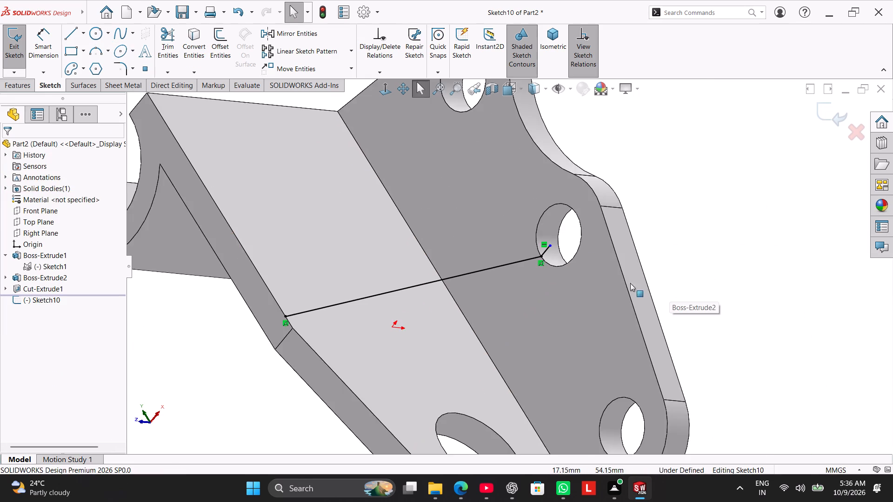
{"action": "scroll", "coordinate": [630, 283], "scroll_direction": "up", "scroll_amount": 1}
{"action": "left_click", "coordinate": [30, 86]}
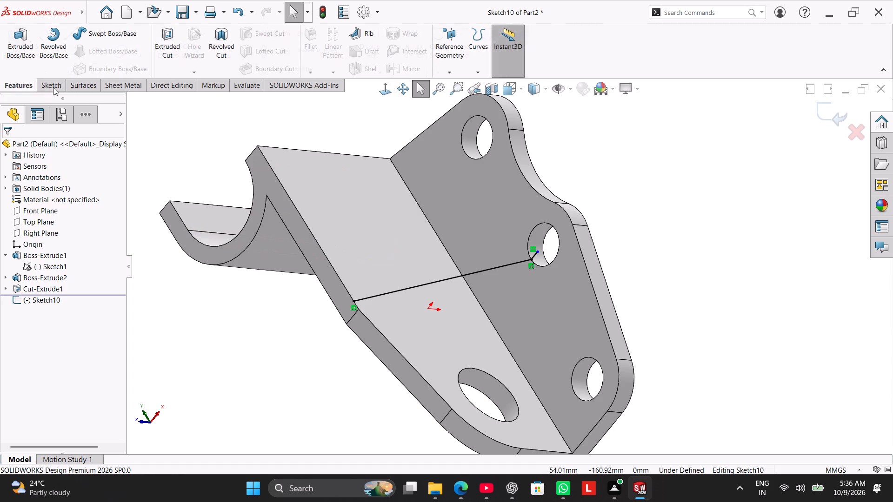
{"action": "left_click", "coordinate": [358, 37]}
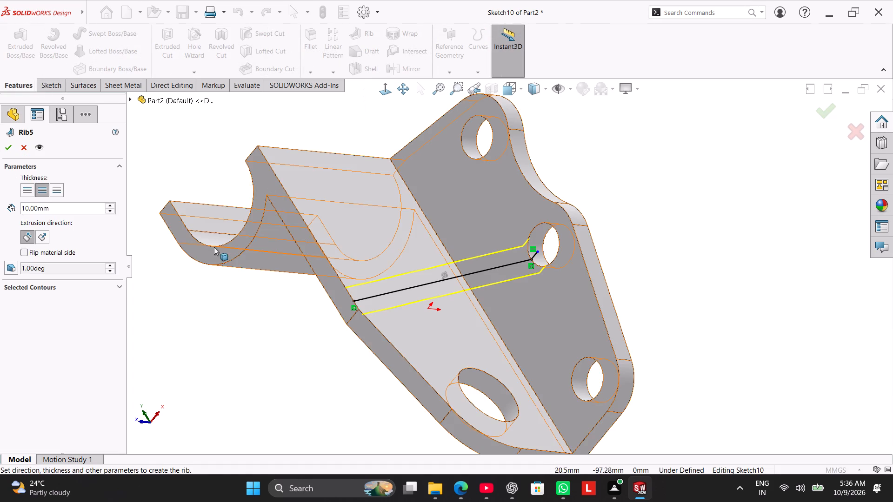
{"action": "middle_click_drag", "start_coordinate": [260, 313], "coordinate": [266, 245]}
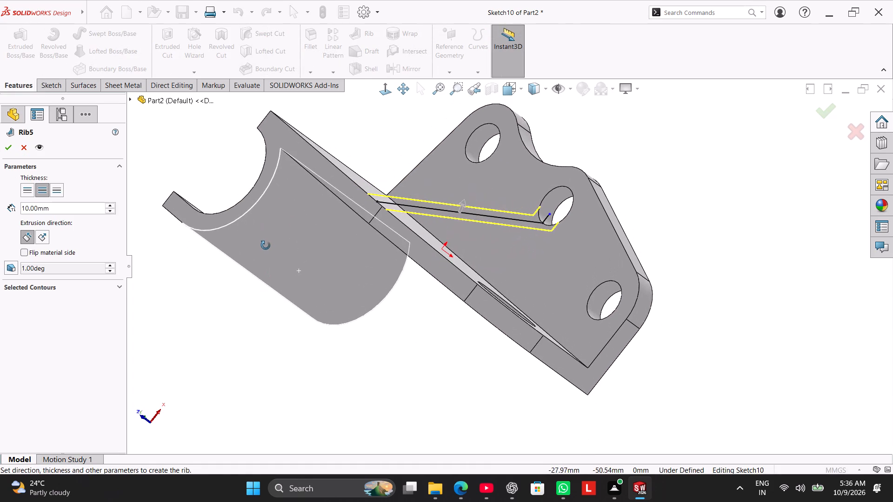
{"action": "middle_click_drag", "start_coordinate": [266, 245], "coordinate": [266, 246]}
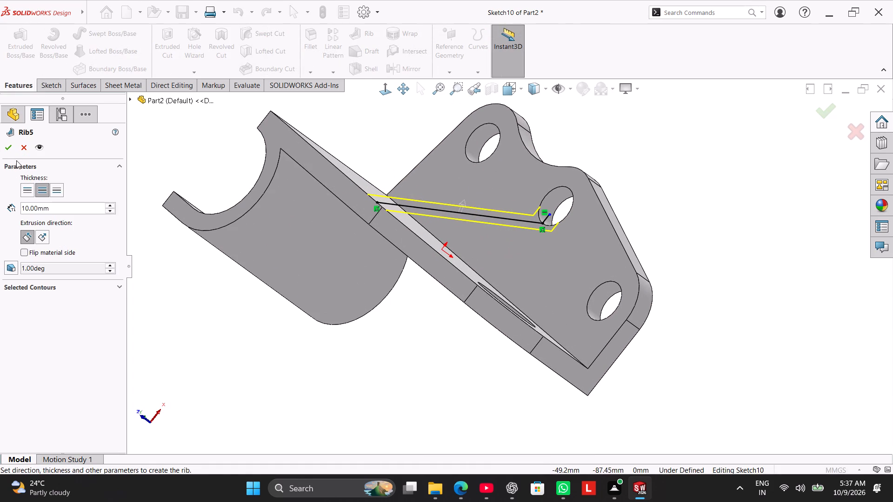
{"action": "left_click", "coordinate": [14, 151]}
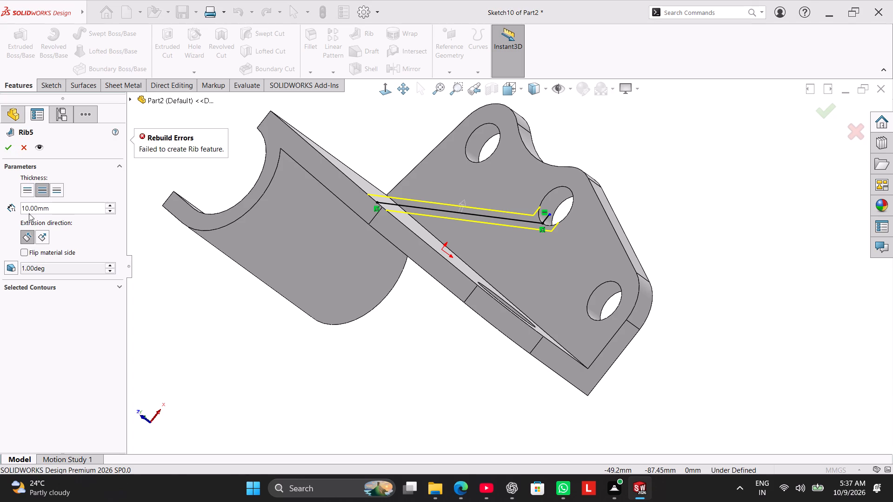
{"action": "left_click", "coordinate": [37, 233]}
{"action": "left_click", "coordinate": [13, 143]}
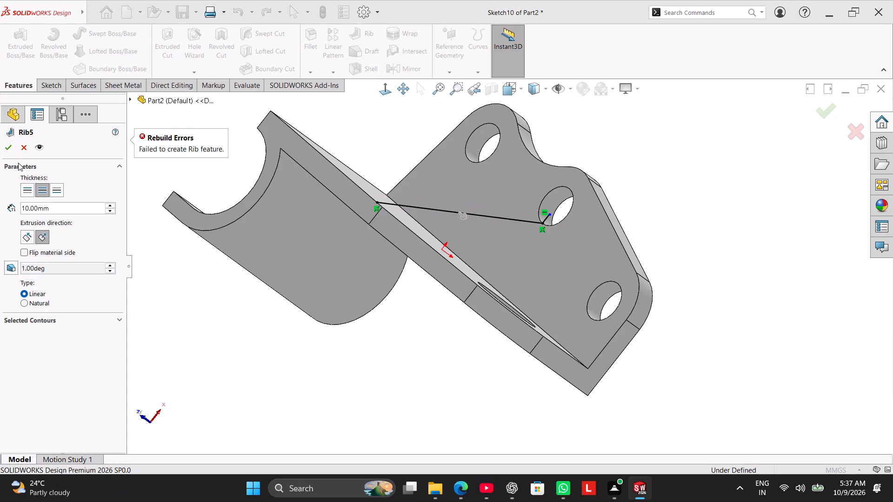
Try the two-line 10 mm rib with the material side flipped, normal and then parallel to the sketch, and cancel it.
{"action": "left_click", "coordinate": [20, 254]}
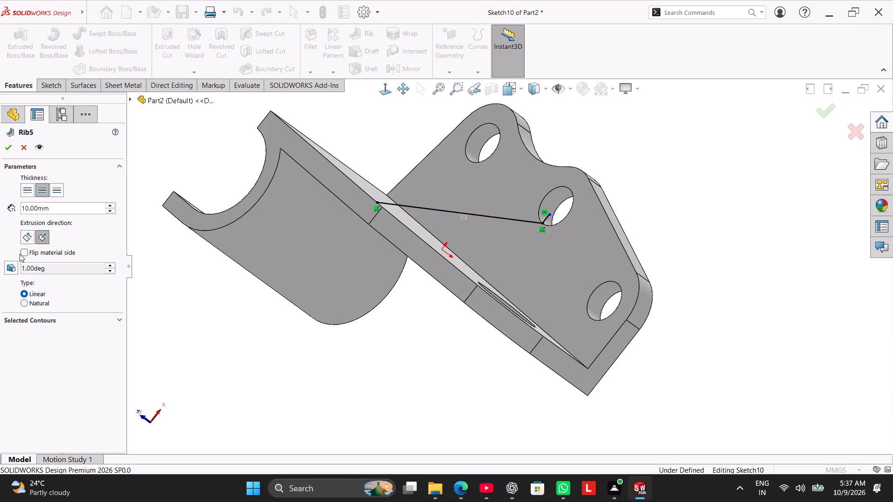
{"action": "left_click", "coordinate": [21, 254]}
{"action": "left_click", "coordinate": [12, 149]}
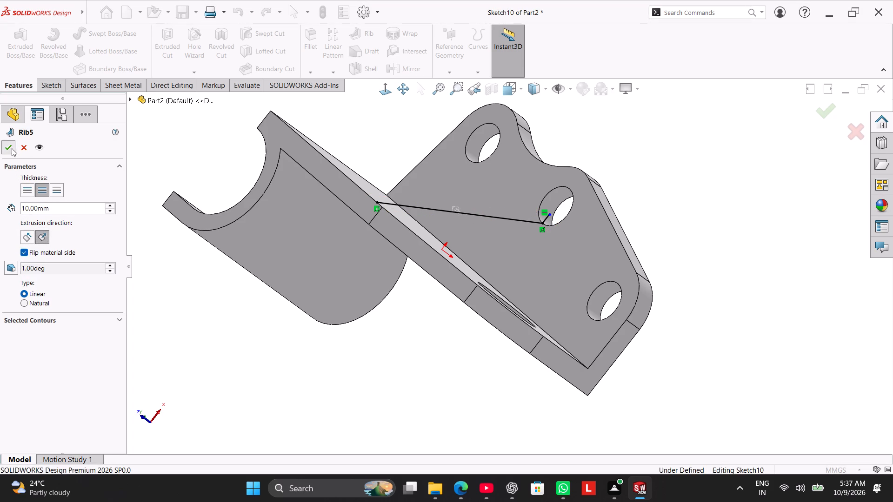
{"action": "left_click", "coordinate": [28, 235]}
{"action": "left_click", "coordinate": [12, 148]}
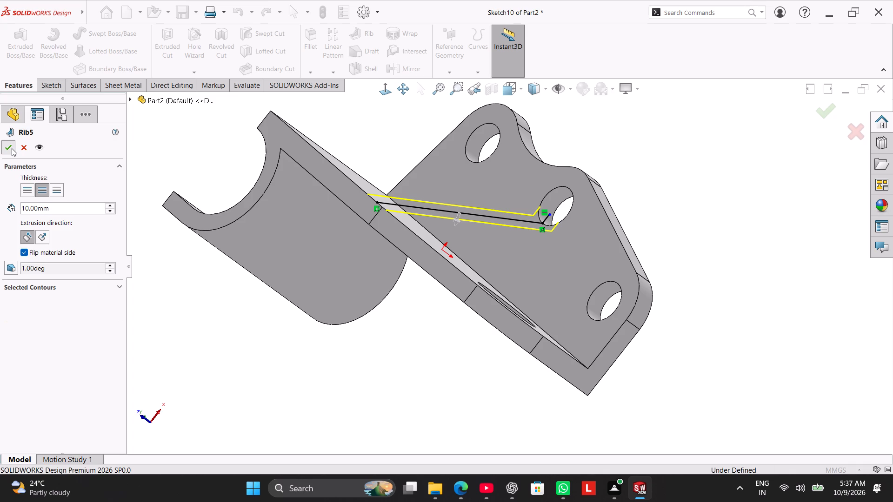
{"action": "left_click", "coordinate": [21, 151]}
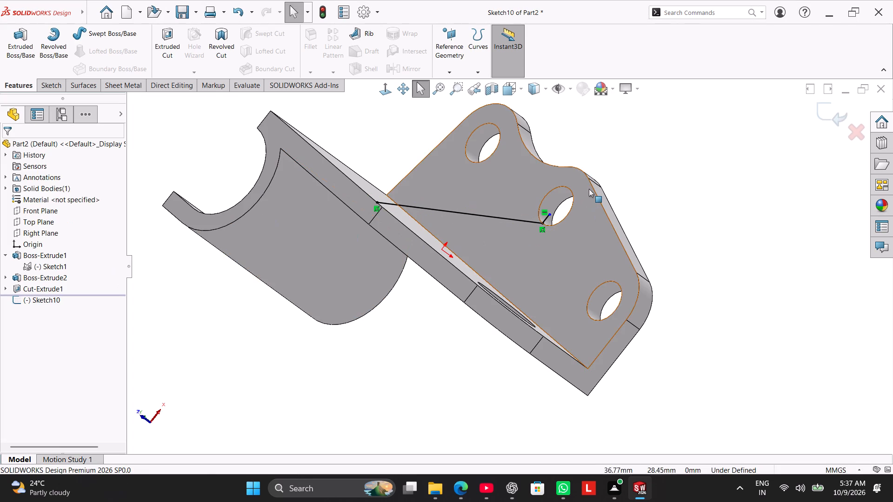
Move the short line's free endpoint out of the middle hole toward the upright, to about X 18.75 mm.
{"action": "scroll", "coordinate": [589, 189], "scroll_direction": "down", "scroll_amount": 3}
{"action": "scroll", "coordinate": [507, 244], "scroll_direction": "down", "scroll_amount": 2}
{"action": "left_click_drag", "start_coordinate": [505, 250], "coordinate": [472, 300]}
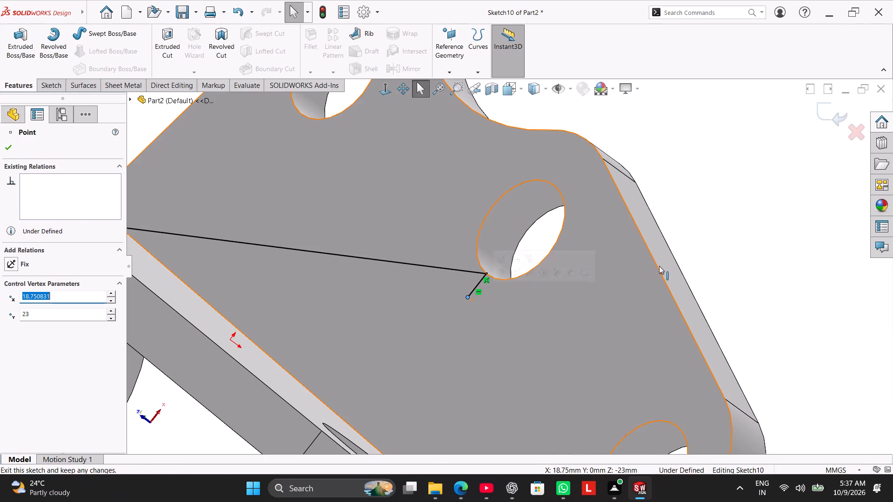
{"action": "left_click", "coordinate": [701, 246]}
{"action": "scroll", "coordinate": [535, 277], "scroll_direction": "up", "scroll_amount": 4}
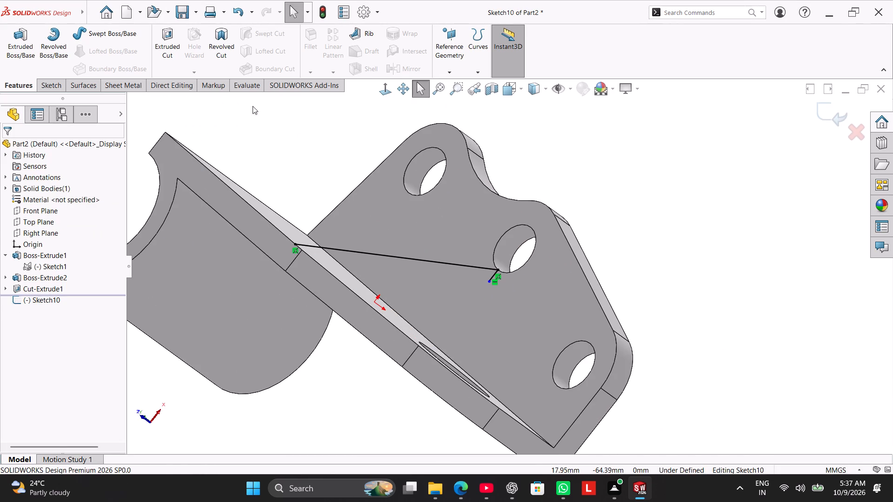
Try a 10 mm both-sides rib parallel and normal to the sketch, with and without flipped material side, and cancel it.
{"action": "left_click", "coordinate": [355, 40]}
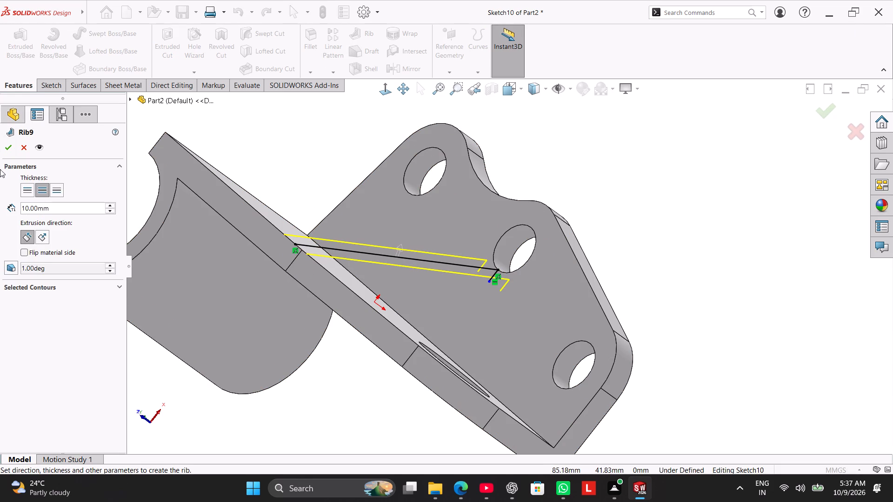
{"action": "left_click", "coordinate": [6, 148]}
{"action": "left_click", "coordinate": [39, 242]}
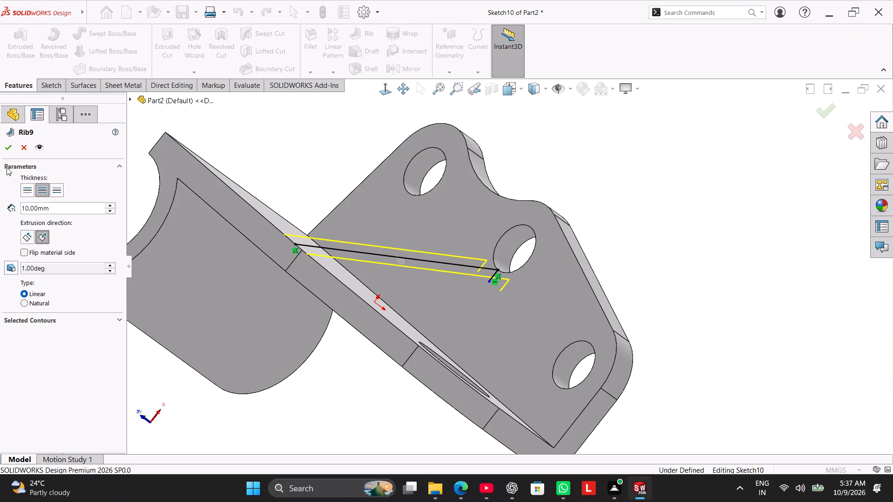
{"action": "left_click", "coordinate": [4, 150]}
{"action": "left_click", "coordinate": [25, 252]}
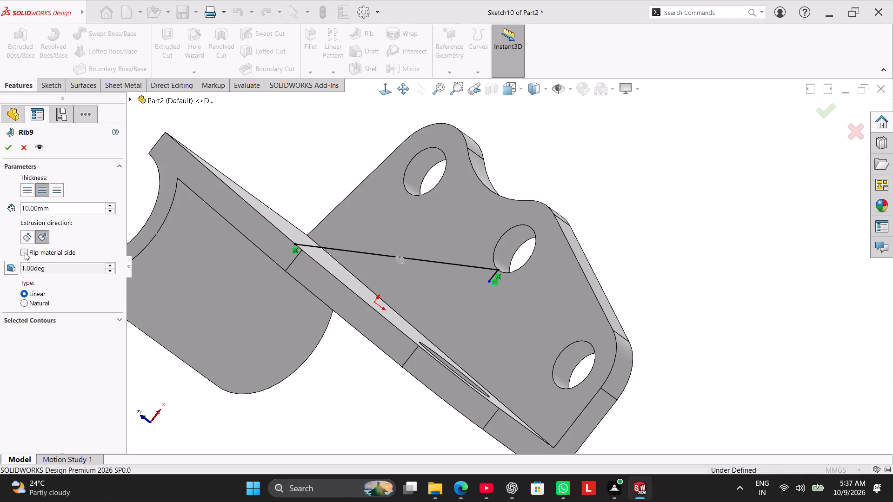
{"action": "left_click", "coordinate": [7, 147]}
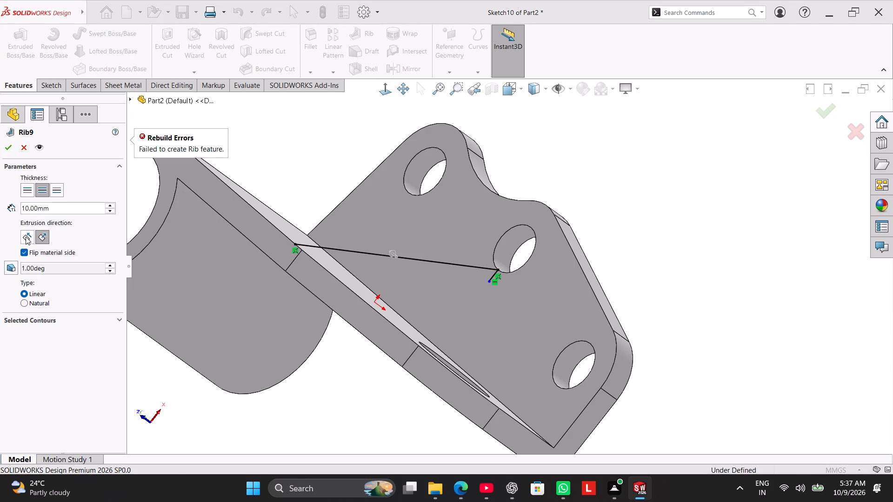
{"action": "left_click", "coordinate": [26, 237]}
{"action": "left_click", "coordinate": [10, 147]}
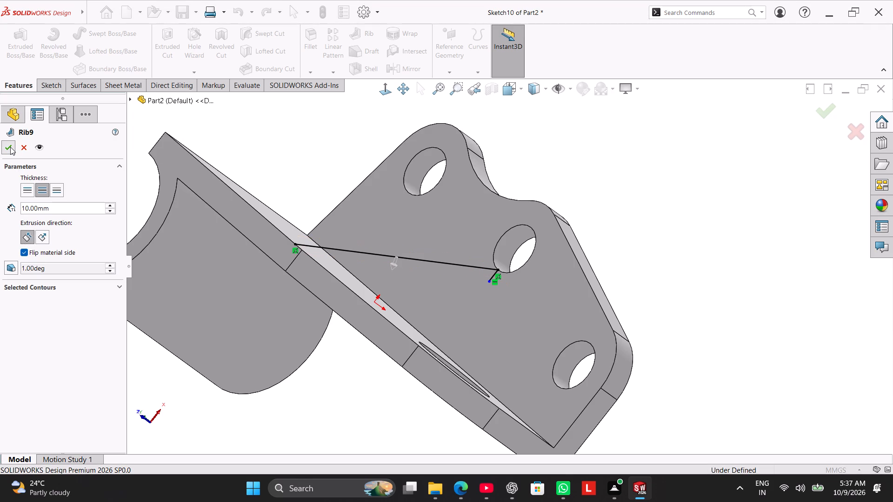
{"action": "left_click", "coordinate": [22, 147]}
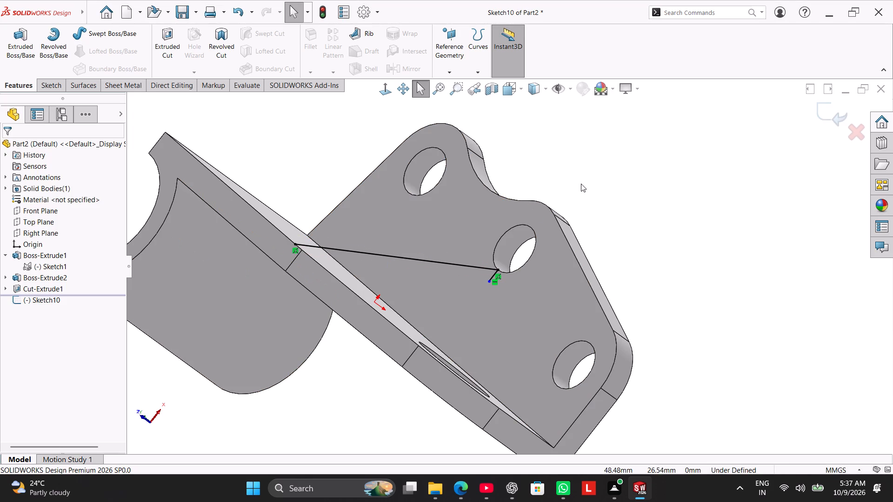
Delete the relation fixing the two lines' shared endpoint at the middle hole's edge and move that endpoint into the hole.
{"action": "left_click", "coordinate": [582, 182]}
{"action": "scroll", "coordinate": [493, 224], "scroll_direction": "down", "scroll_amount": 2}
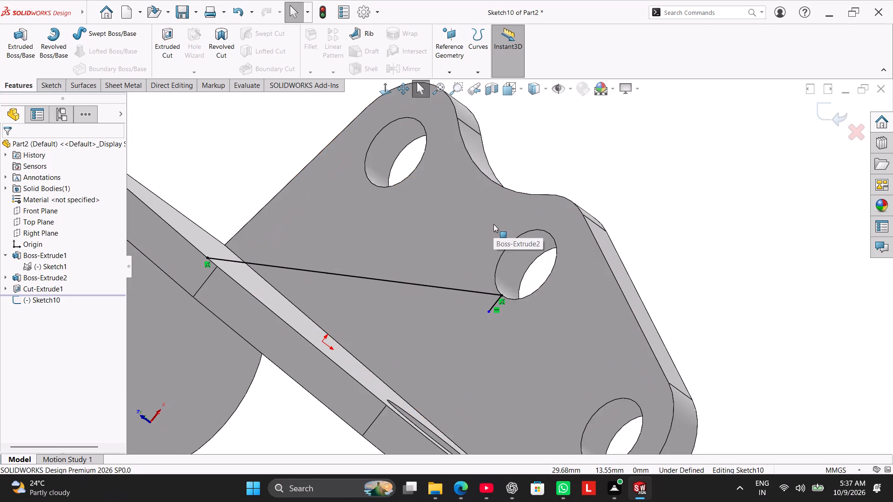
{"action": "scroll", "coordinate": [496, 230], "scroll_direction": "down", "scroll_amount": 3}
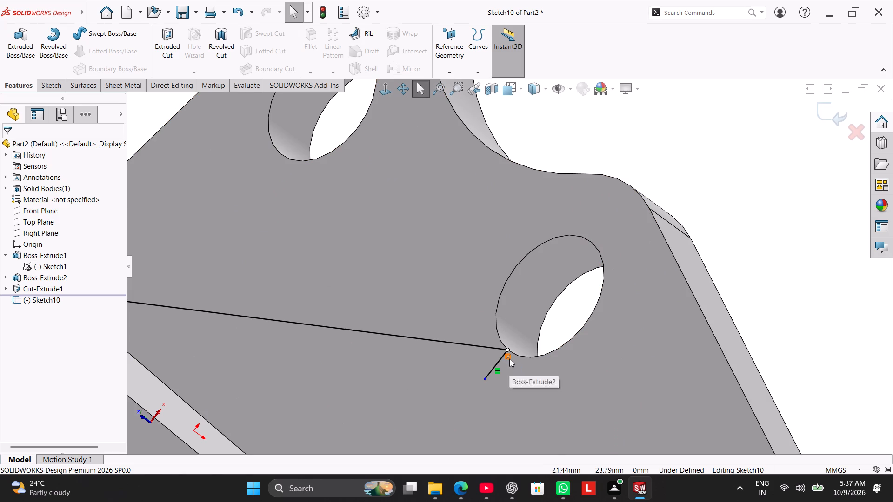
{"action": "right_click", "coordinate": [509, 359]}
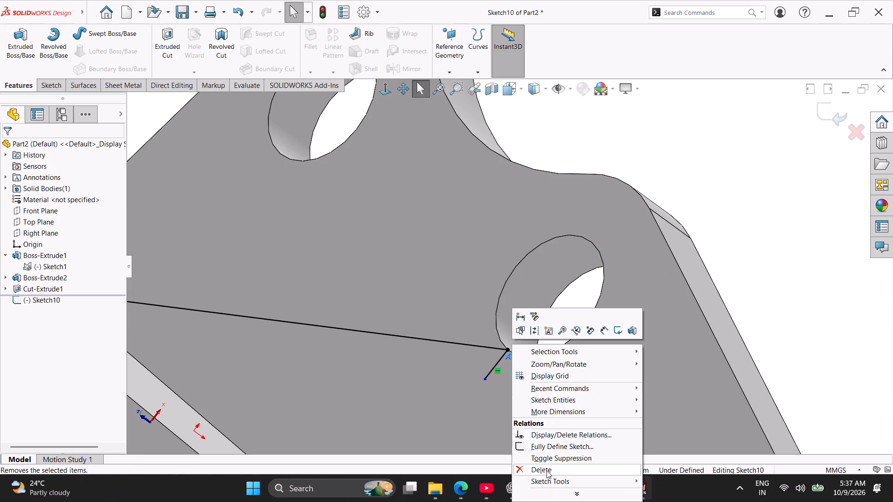
{"action": "left_click", "coordinate": [546, 470]}
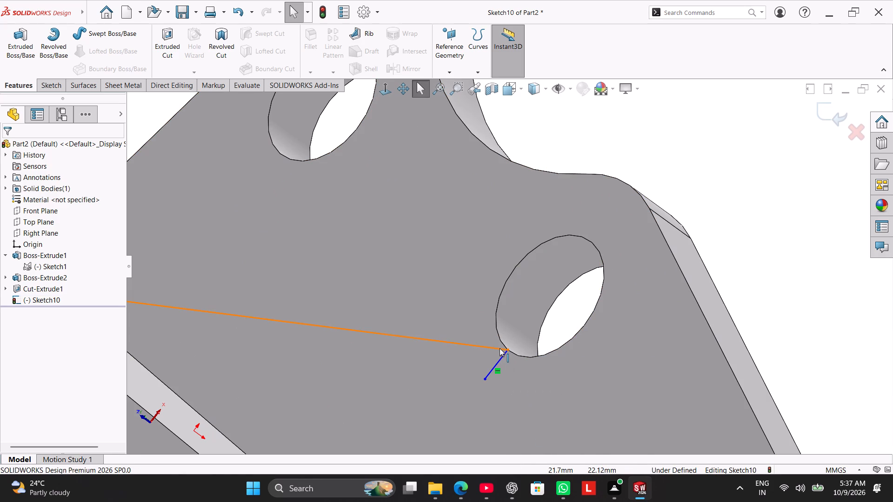
{"action": "left_click_drag", "start_coordinate": [500, 348], "coordinate": [510, 330]}
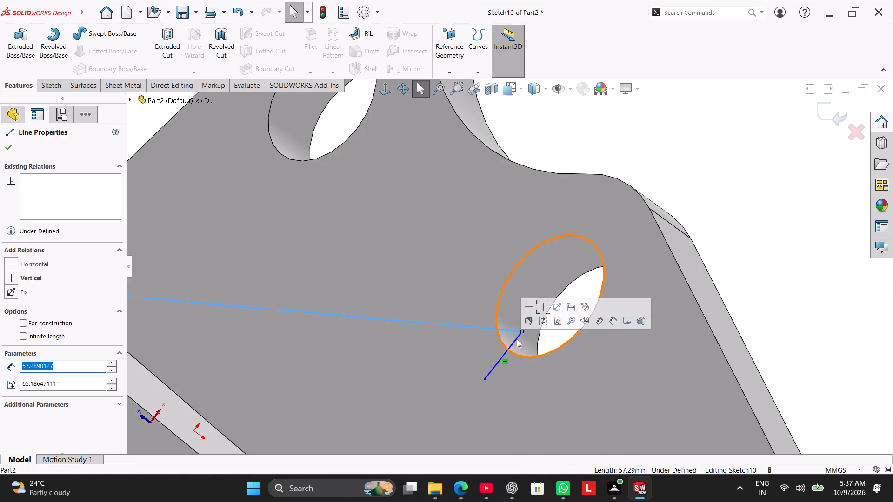
{"action": "left_click", "coordinate": [662, 148]}
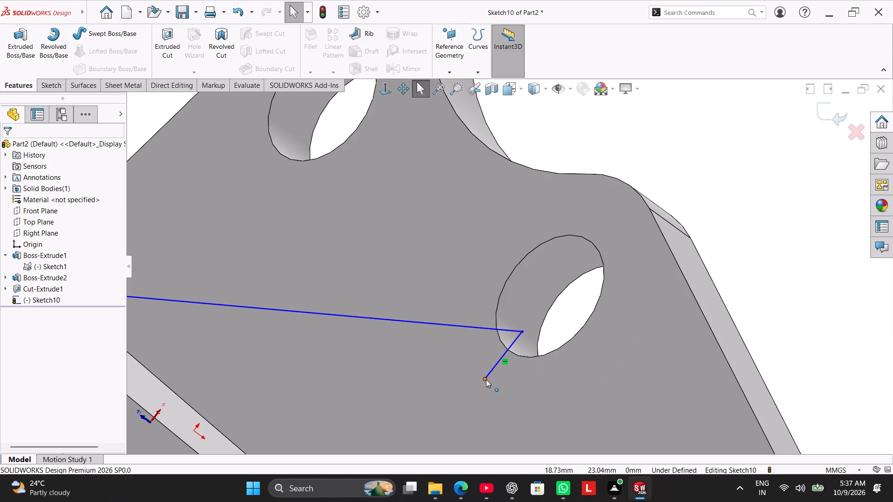
Move the short line's free endpoint onto the middle hole's edge.
{"action": "left_click", "coordinate": [486, 379], "text": "ctrl"}
{"action": "left_click", "coordinate": [485, 379], "text": "ctrl"}
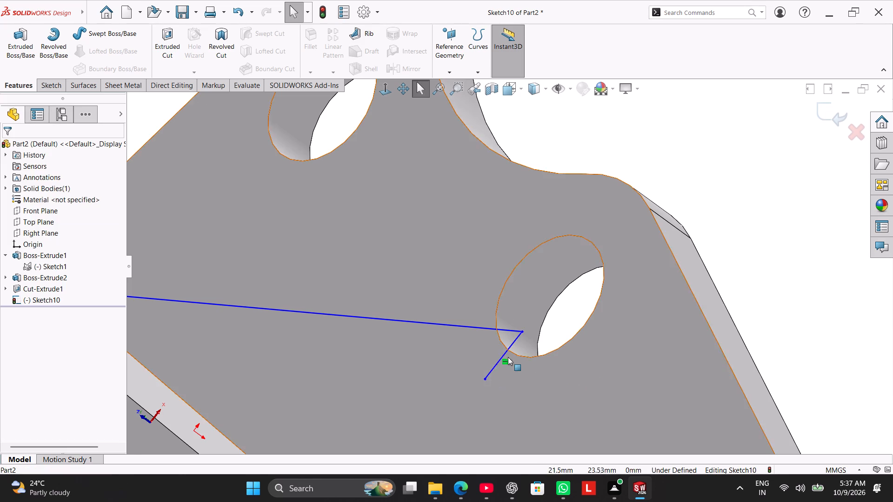
{"action": "left_click", "coordinate": [605, 148]}
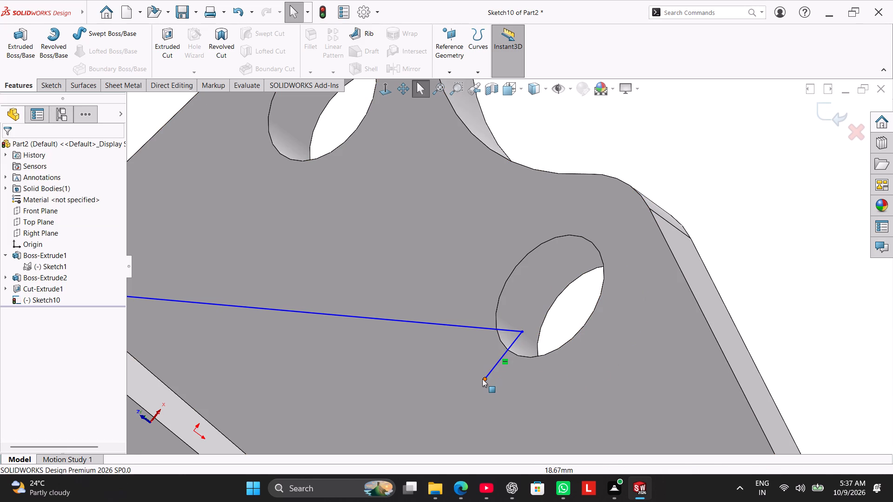
{"action": "left_click", "coordinate": [485, 379], "text": "ctrl"}
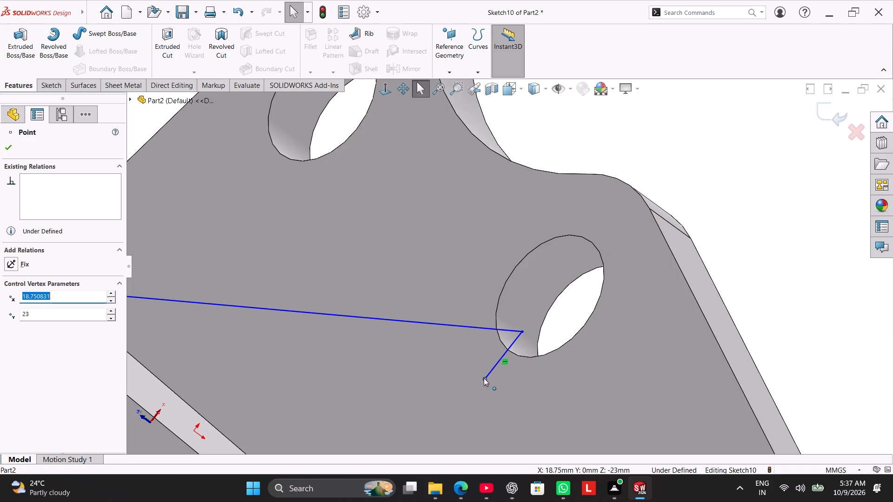
{"action": "left_click_drag", "start_coordinate": [484, 378], "coordinate": [508, 351]}
{"action": "left_click", "coordinate": [759, 253]}
Dimension the short horizontal line inside the middle hole to 1 mm.
{"action": "scroll", "coordinate": [390, 352], "scroll_direction": "up", "scroll_amount": 5}
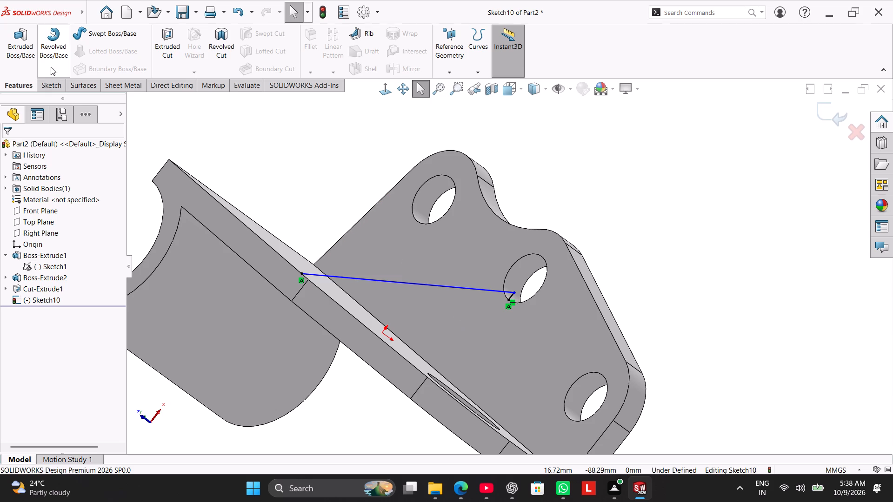
{"action": "left_click", "coordinate": [55, 86]}
{"action": "left_click", "coordinate": [52, 41]}
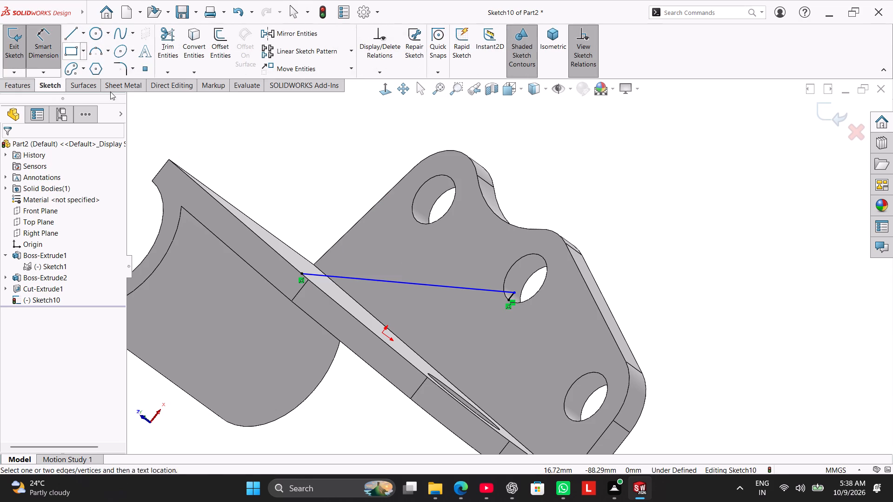
{"action": "scroll", "coordinate": [364, 266], "scroll_direction": "down", "scroll_amount": 6}
{"action": "left_click", "coordinate": [724, 294]}
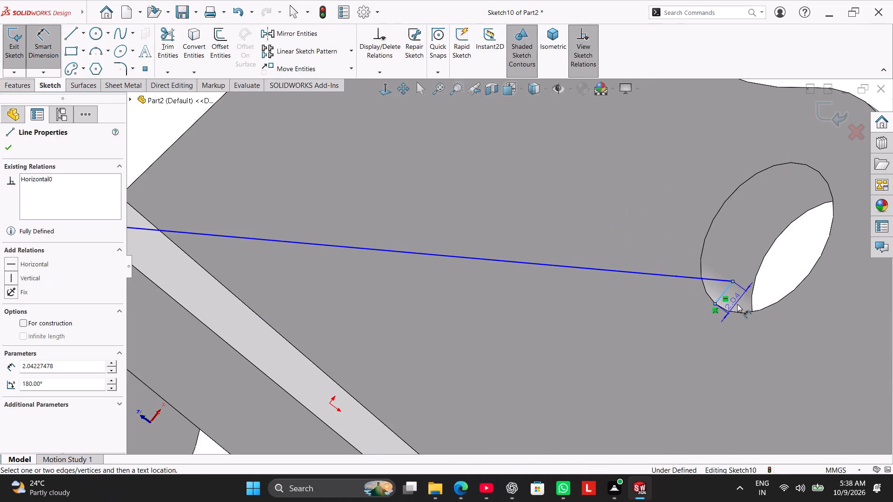
{"action": "left_click", "coordinate": [743, 307]}
{"action": "key", "text": "1"}
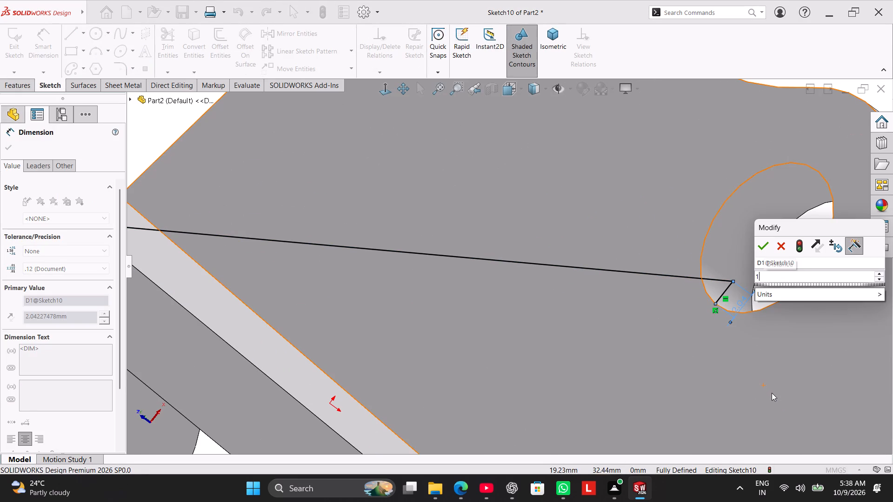
{"action": "key", "text": "Return"}
{"action": "scroll", "coordinate": [611, 356], "scroll_direction": "up", "scroll_amount": 4}
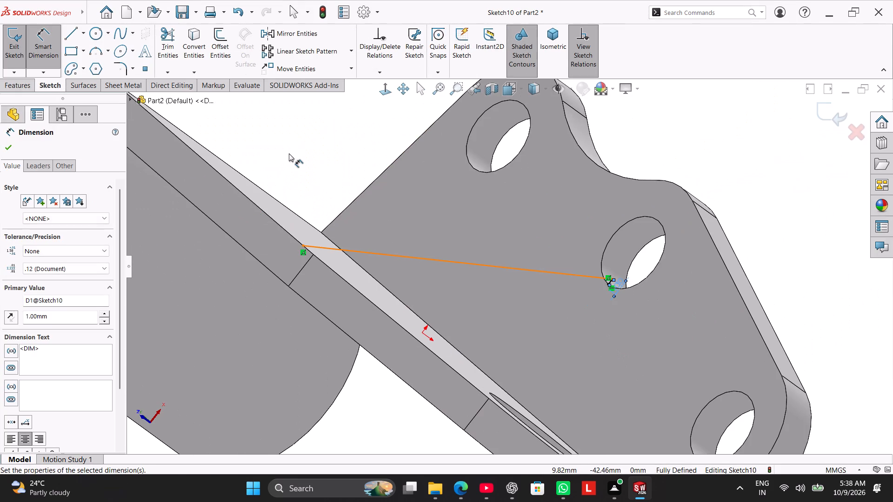
{"action": "right_click", "coordinate": [289, 153]}
{"action": "left_click", "coordinate": [311, 182]}
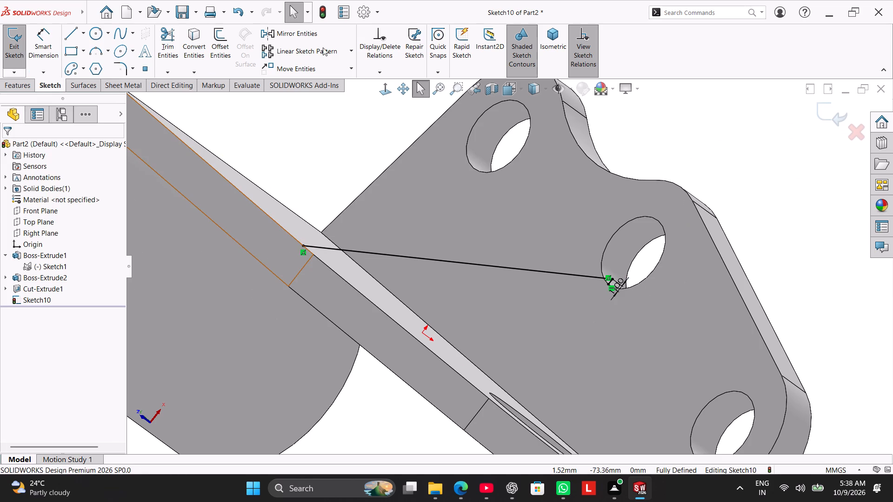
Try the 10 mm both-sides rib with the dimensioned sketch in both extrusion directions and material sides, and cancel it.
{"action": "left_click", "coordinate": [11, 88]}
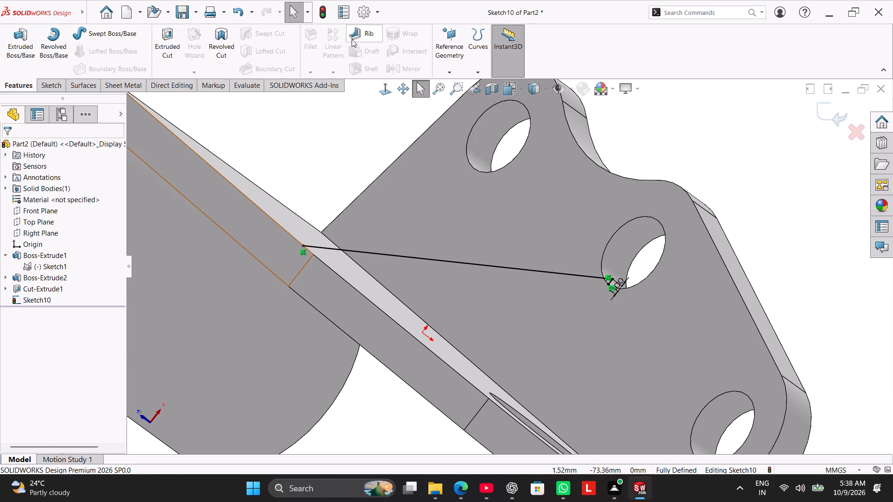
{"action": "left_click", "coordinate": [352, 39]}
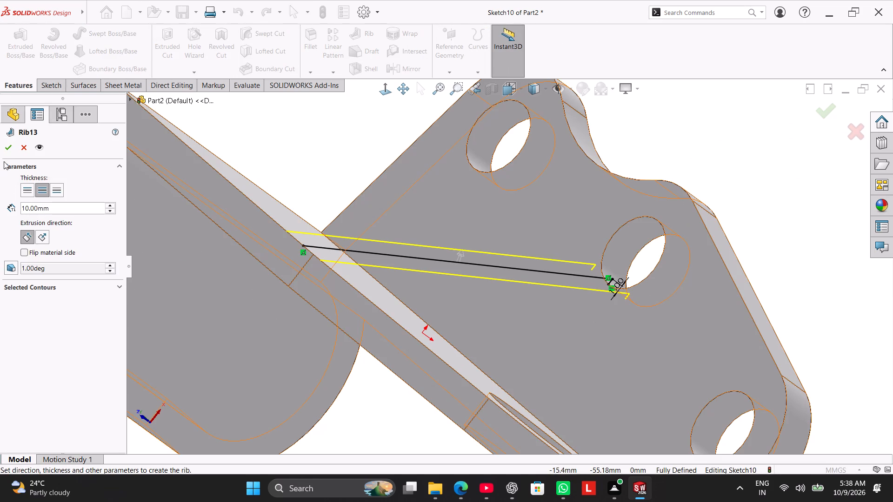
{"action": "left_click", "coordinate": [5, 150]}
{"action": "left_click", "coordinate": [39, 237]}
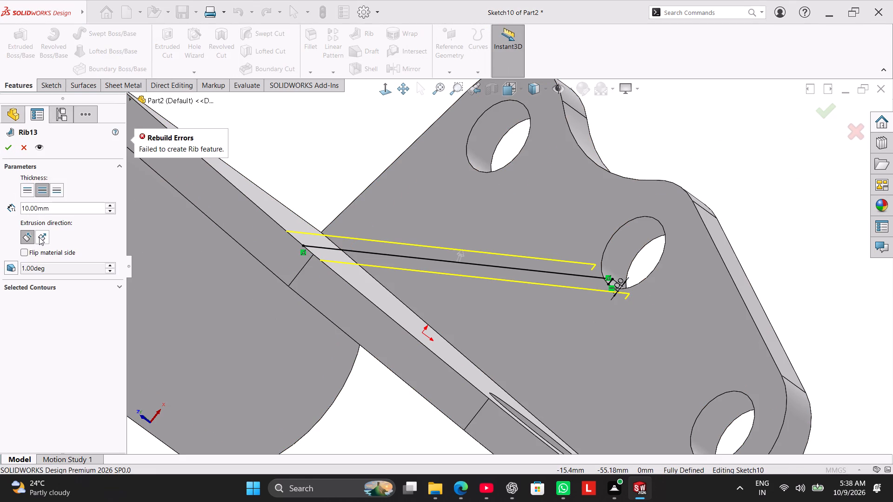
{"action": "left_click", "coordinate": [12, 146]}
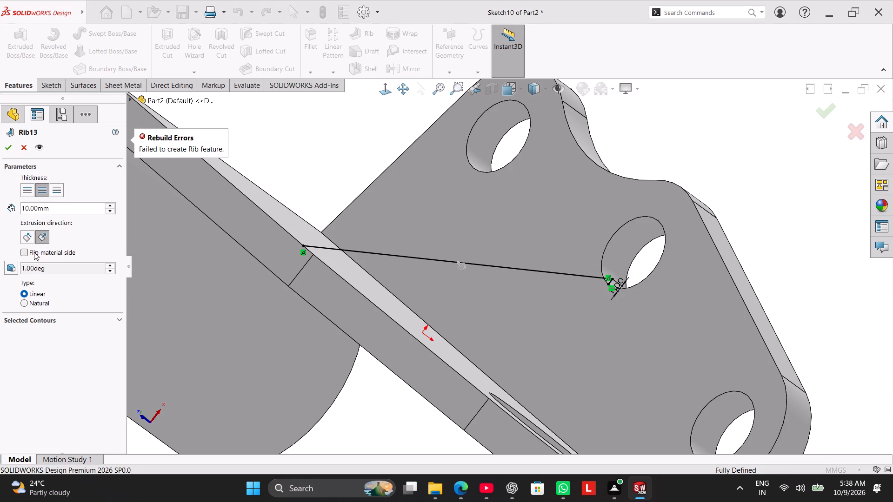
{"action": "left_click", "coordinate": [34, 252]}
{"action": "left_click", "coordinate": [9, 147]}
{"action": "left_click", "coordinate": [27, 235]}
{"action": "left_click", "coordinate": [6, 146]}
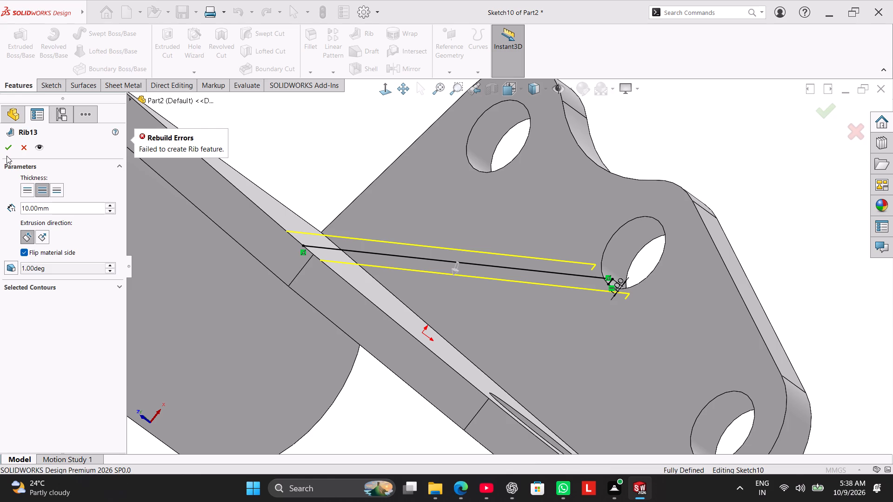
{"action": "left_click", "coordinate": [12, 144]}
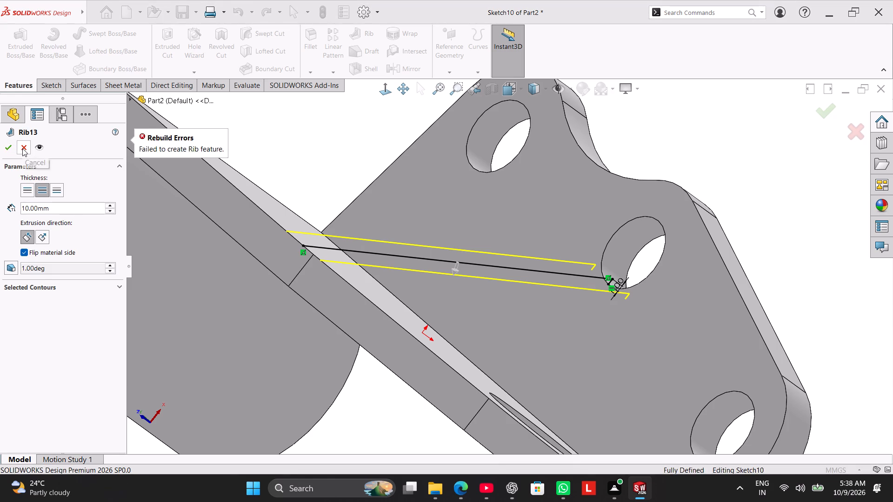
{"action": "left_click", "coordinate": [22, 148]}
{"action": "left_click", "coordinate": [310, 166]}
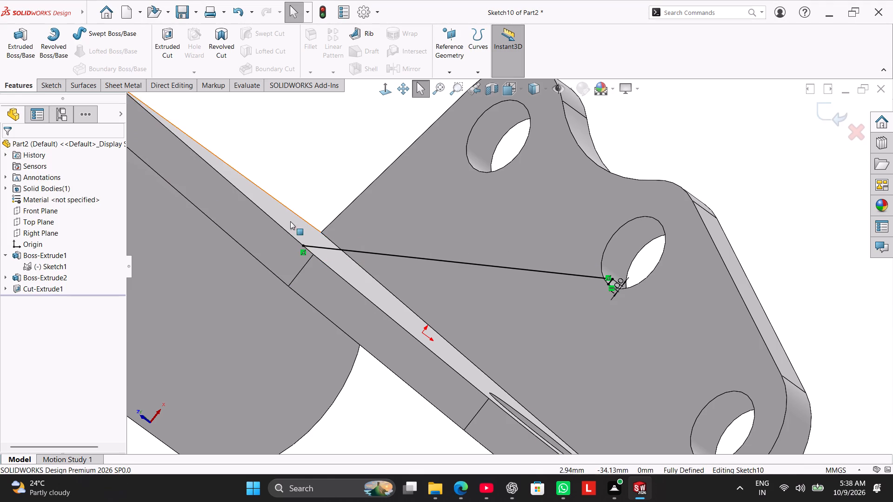
Delete the relation at the long line's upright end and move that endpoint inward to about X 1.12, Y -29.2 mm.
{"action": "scroll", "coordinate": [313, 249], "scroll_direction": "down", "scroll_amount": 3}
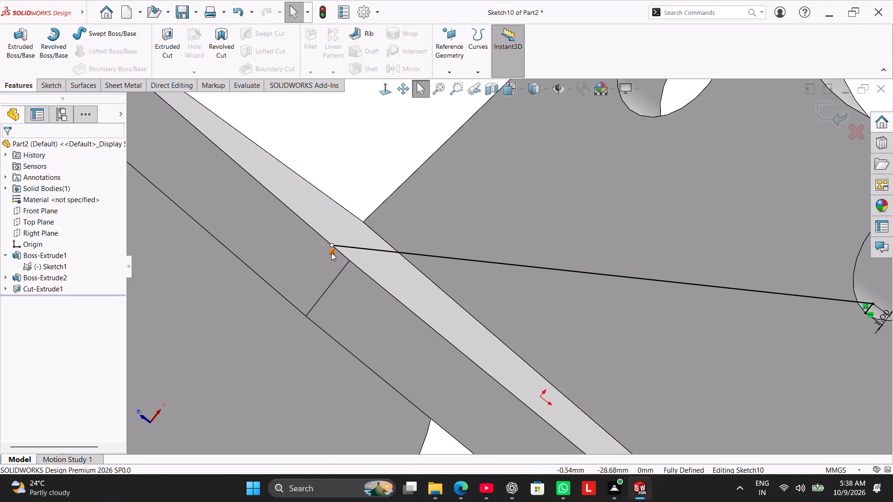
{"action": "right_click", "coordinate": [331, 253]}
{"action": "left_click", "coordinate": [358, 368]}
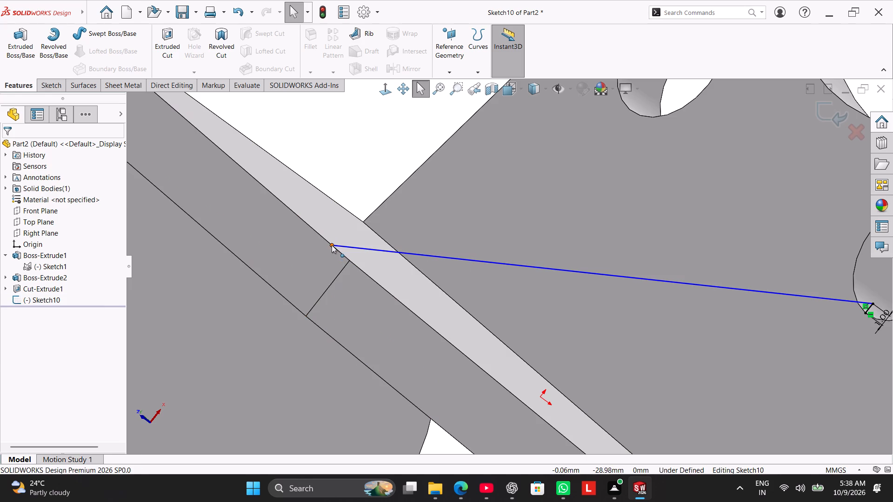
{"action": "left_click_drag", "start_coordinate": [332, 245], "coordinate": [339, 234]}
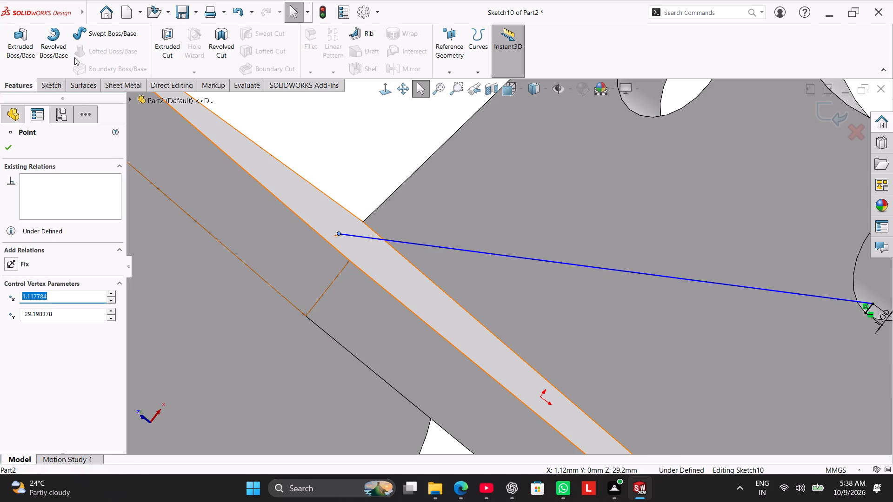
Draw a horizontal line about 1.12 mm long from the long line's upright end back to the upright's edge.
{"action": "left_click", "coordinate": [59, 83]}
{"action": "left_click", "coordinate": [69, 33]}
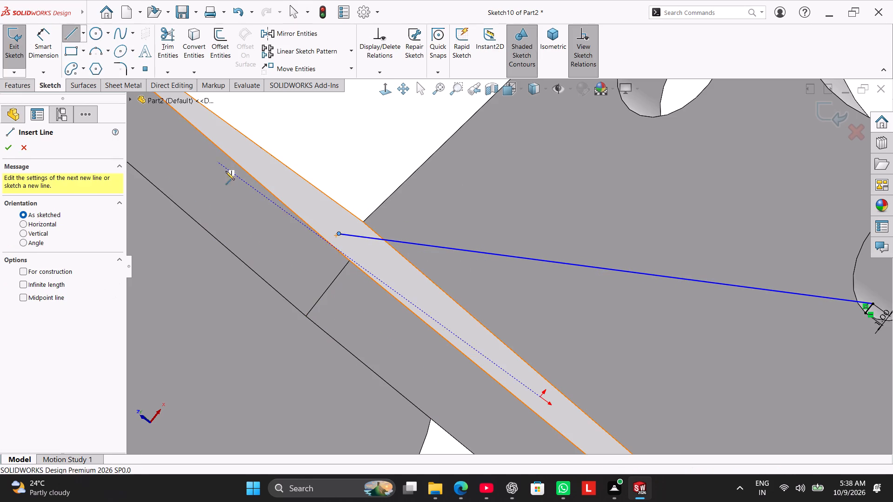
{"action": "left_click", "coordinate": [340, 234]}
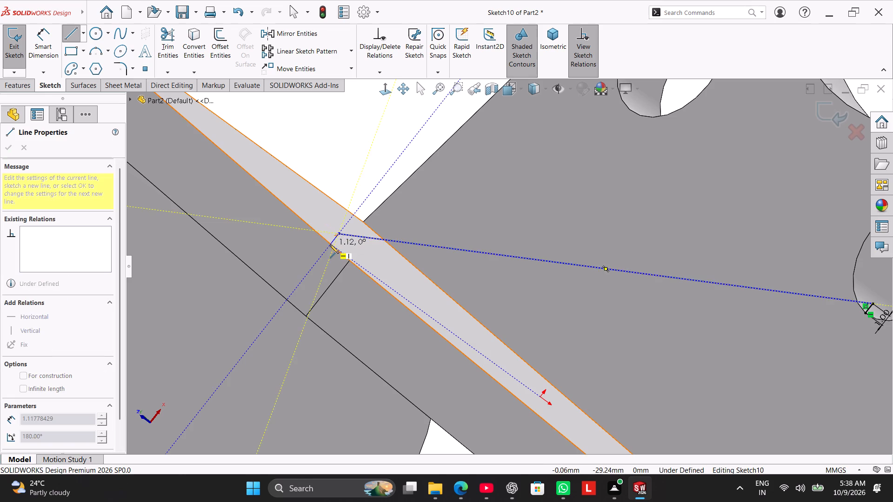
{"action": "left_click", "coordinate": [329, 244]}
{"action": "right_click", "coordinate": [343, 160]}
{"action": "left_click", "coordinate": [357, 163]}
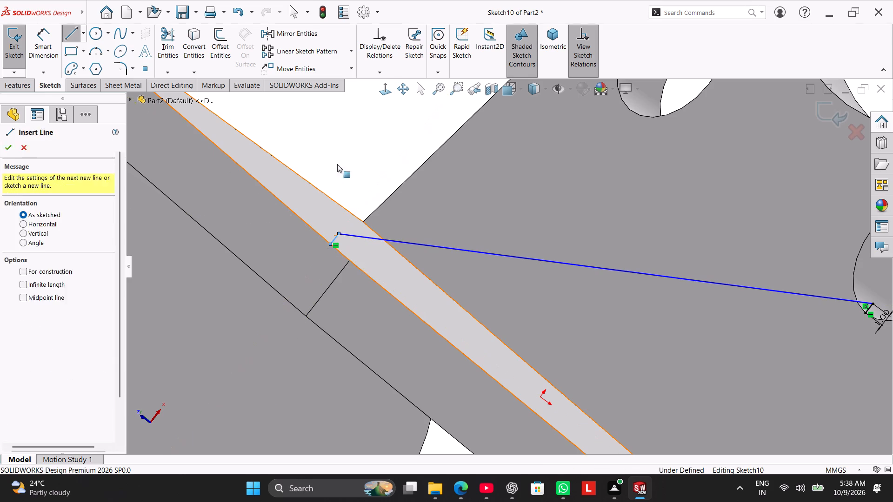
Dimension the short horizontal line at the long line's upright end to 1 mm.
{"action": "left_click", "coordinate": [47, 43]}
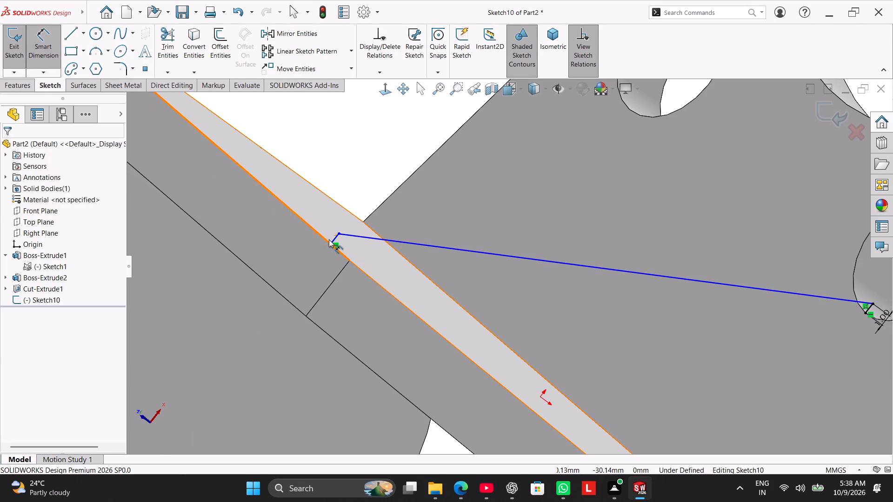
{"action": "left_click", "coordinate": [334, 239]}
{"action": "left_click", "coordinate": [311, 214]}
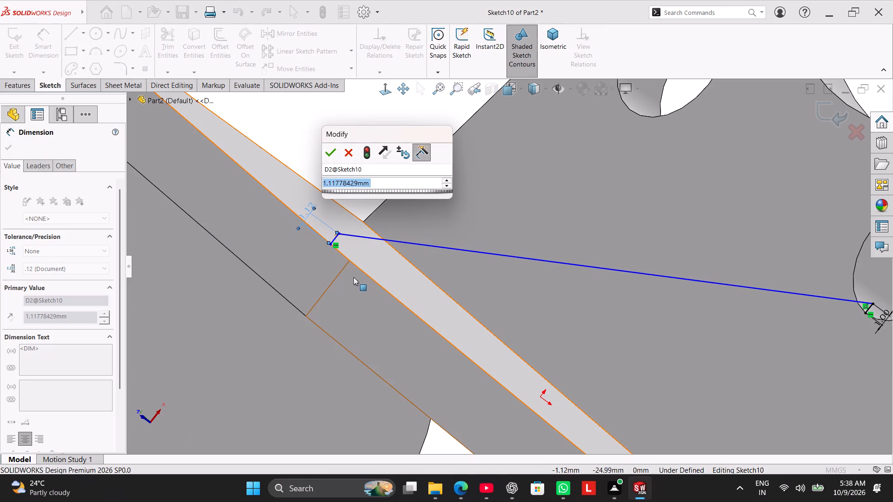
{"action": "key", "text": "1"}
{"action": "key", "text": "Return"}
{"action": "right_click", "coordinate": [367, 151]}
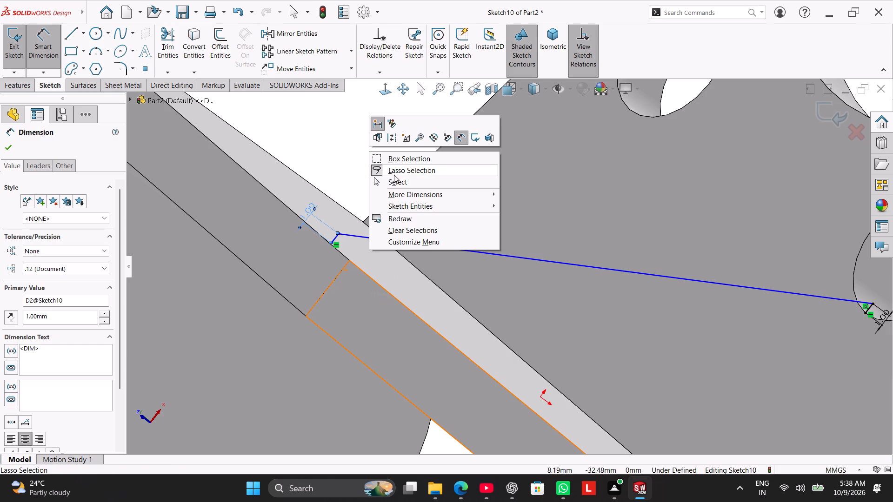
{"action": "left_click", "coordinate": [398, 185]}
Add a Pierce relation between the short line's free endpoint and the upright's edge.
{"action": "middle_click_drag", "start_coordinate": [393, 259], "coordinate": [409, 274]}
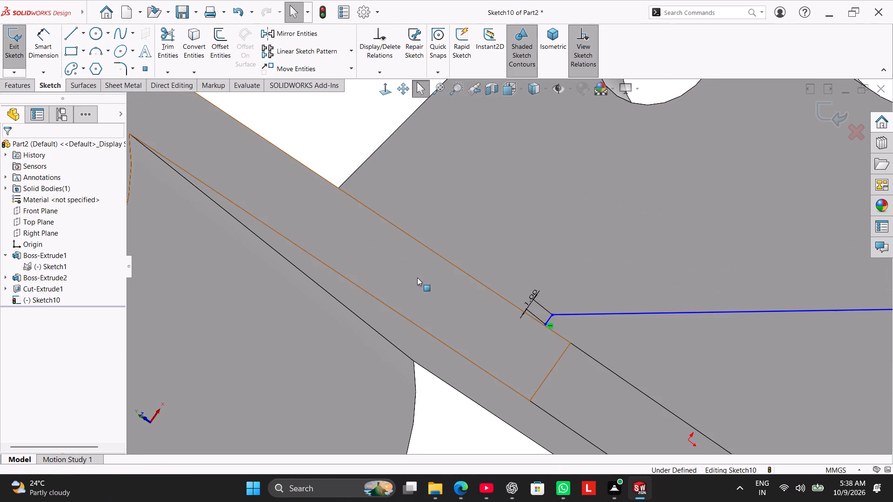
{"action": "scroll", "coordinate": [552, 330], "scroll_direction": "down", "scroll_amount": 7}
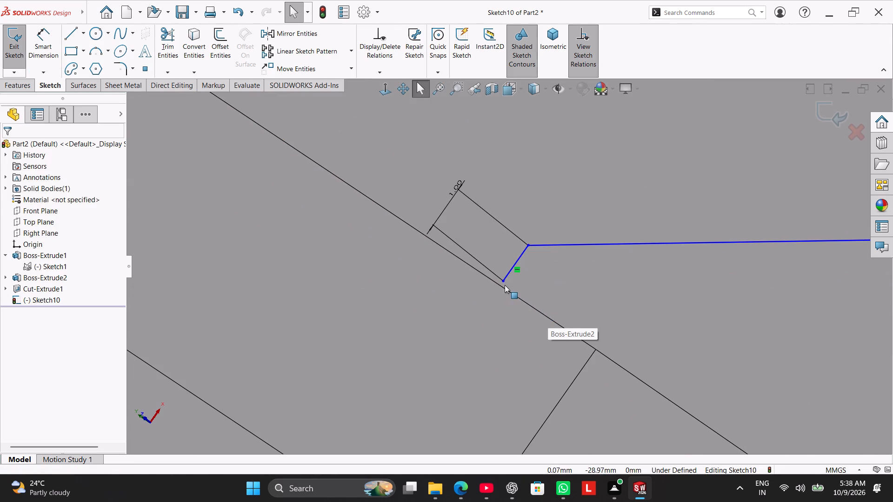
{"action": "left_click", "coordinate": [502, 281], "text": "ctrl"}
{"action": "left_click", "coordinate": [501, 288], "text": "ctrl"}
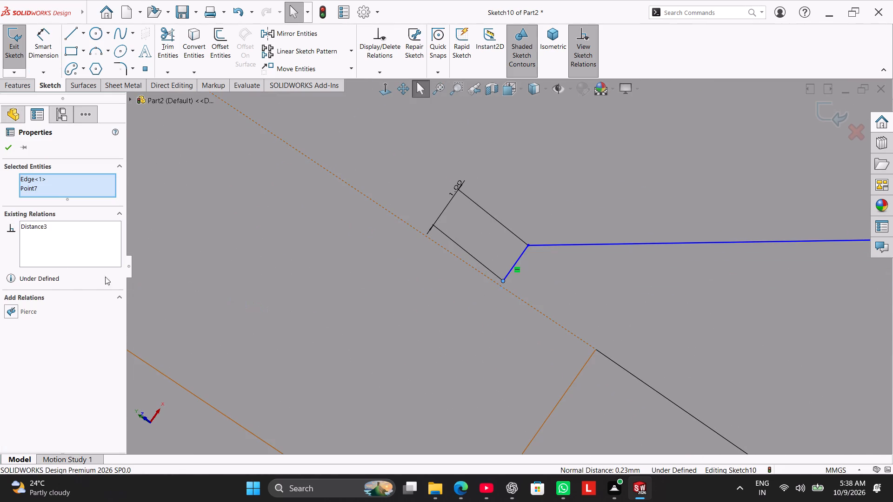
{"action": "left_click", "coordinate": [32, 308]}
{"action": "left_click", "coordinate": [310, 325]}
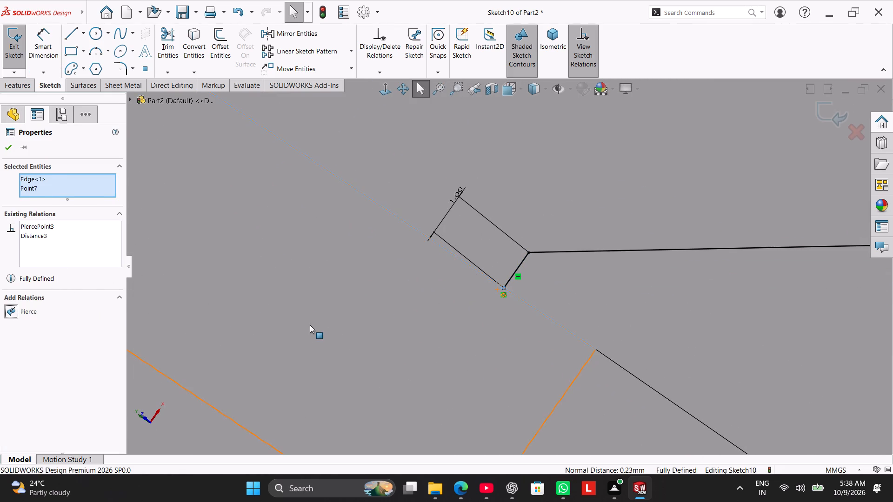
{"action": "scroll", "coordinate": [335, 336], "scroll_direction": "up", "scroll_amount": 7}
{"action": "left_click", "coordinate": [383, 373]}
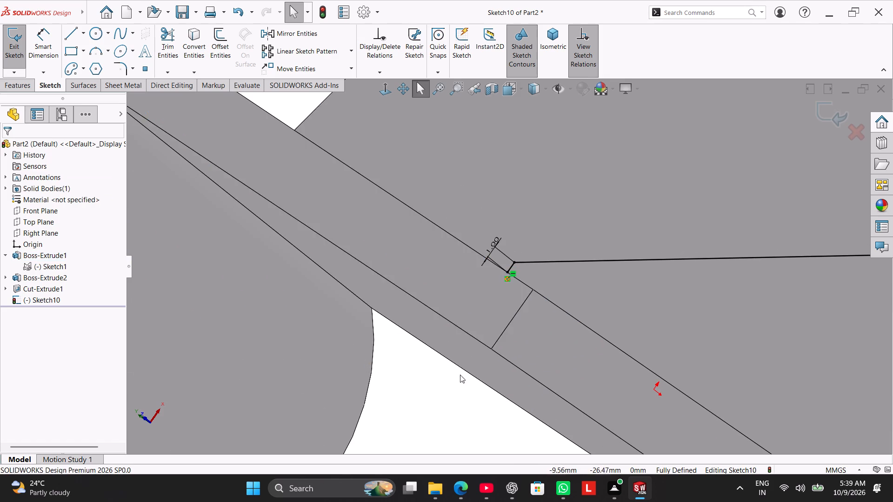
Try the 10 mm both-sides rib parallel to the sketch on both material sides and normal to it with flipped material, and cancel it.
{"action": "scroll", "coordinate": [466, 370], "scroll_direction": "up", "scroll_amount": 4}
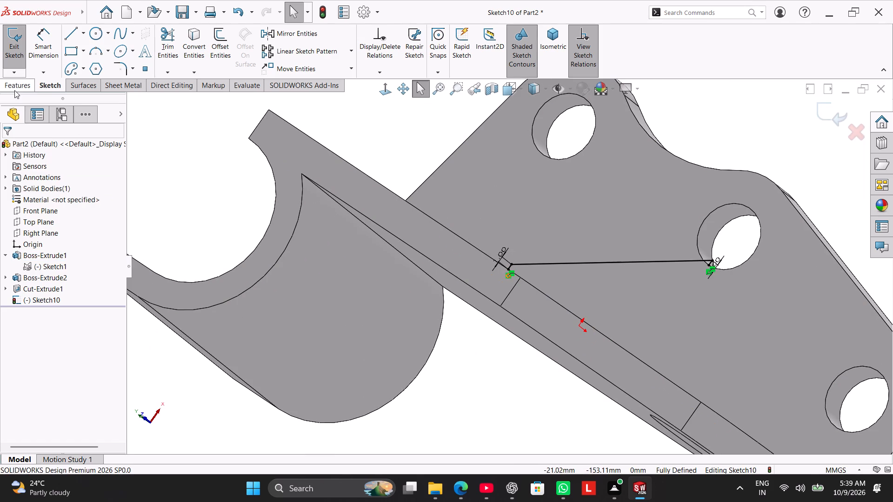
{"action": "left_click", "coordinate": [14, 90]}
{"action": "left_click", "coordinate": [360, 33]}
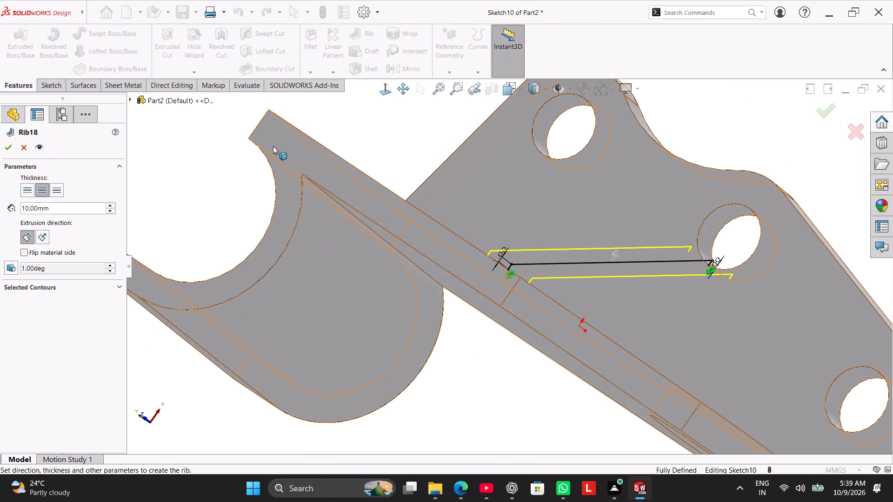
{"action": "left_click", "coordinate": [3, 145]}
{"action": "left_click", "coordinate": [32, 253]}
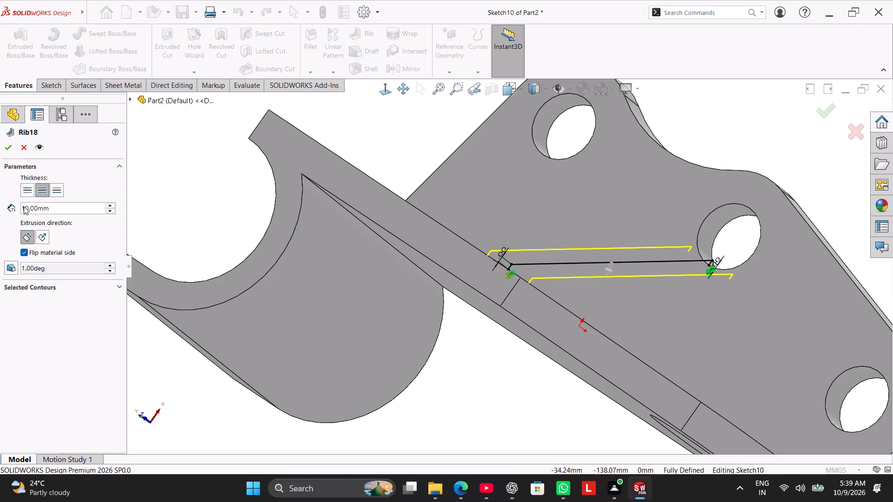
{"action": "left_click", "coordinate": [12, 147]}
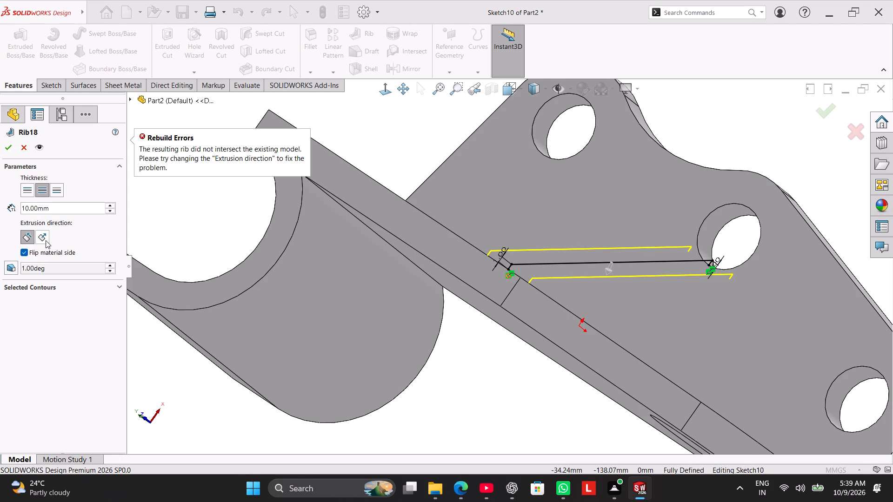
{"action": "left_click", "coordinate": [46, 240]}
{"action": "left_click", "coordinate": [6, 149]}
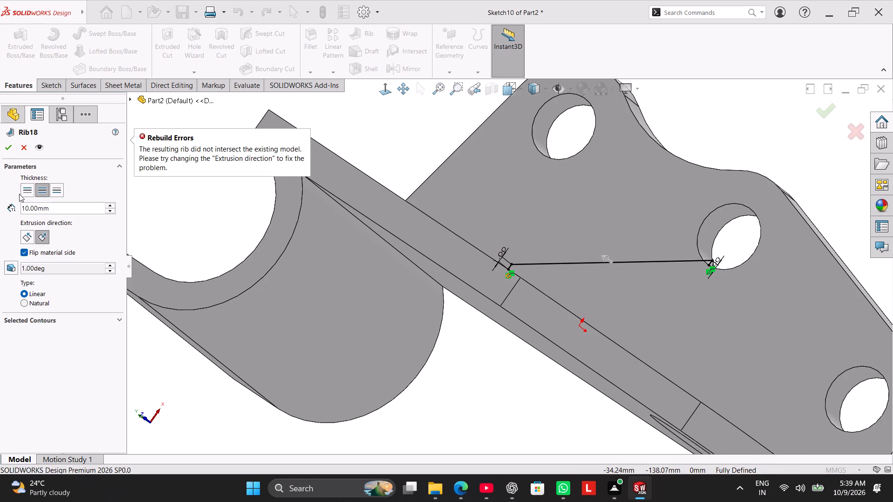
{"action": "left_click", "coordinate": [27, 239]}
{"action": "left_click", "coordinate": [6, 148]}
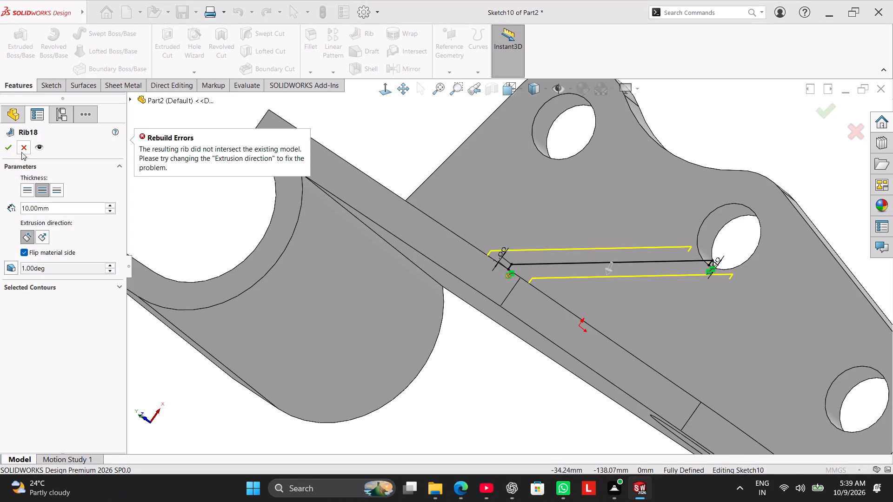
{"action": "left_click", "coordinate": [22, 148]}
Delete the short 1 mm horizontal line inside the middle hole together with its dimension.
{"action": "scroll", "coordinate": [543, 244], "scroll_direction": "down", "scroll_amount": 4}
{"action": "scroll", "coordinate": [803, 308], "scroll_direction": "up", "scroll_amount": 3}
{"action": "scroll", "coordinate": [734, 275], "scroll_direction": "down", "scroll_amount": 3}
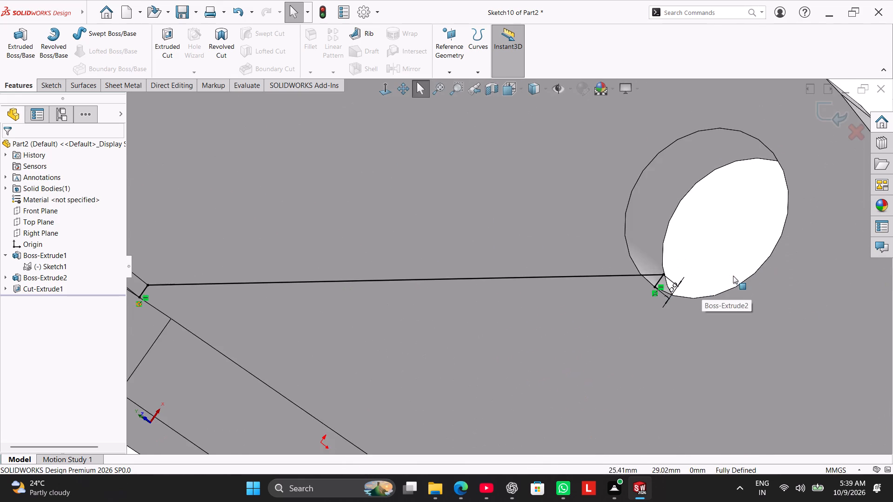
{"action": "scroll", "coordinate": [733, 276], "scroll_direction": "down", "scroll_amount": 1}
{"action": "scroll", "coordinate": [694, 279], "scroll_direction": "down", "scroll_amount": 2}
{"action": "right_click", "coordinate": [623, 277]}
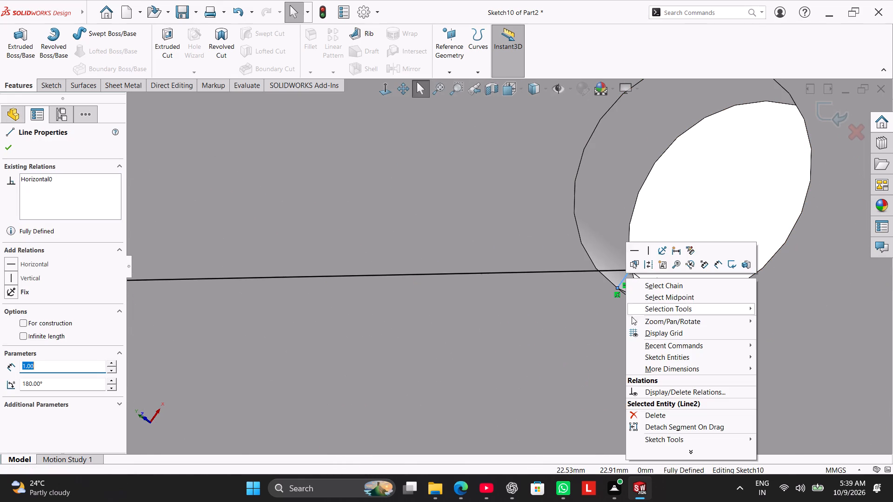
{"action": "left_click", "coordinate": [647, 416]}
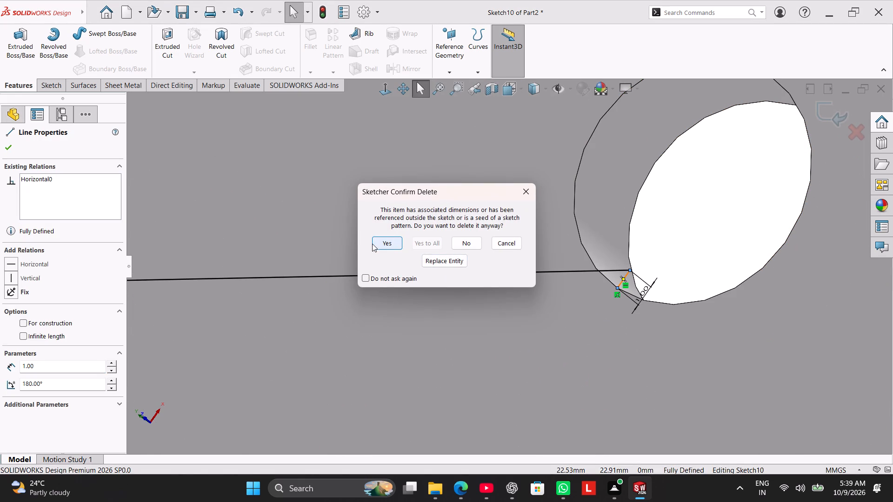
{"action": "left_click", "coordinate": [386, 243]}
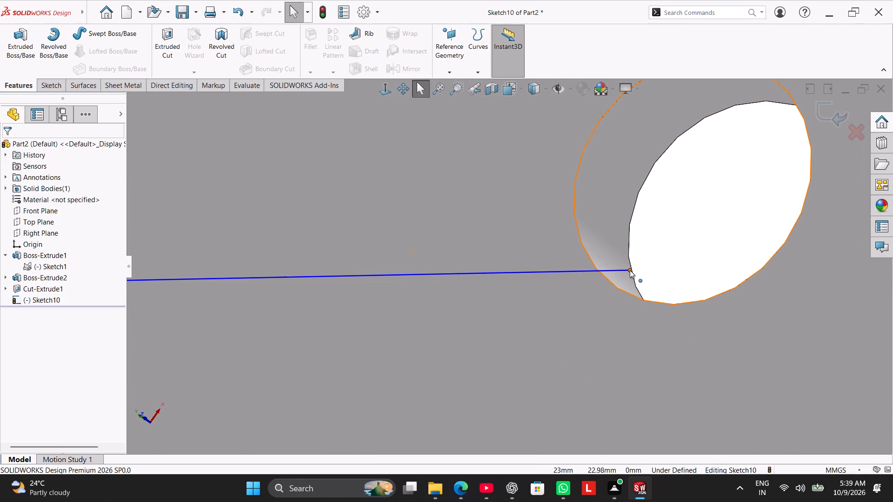
Move the long line's free endpoint onto the middle hole's edge at X 22, Y 23 mm, making it coincident.
{"action": "left_click_drag", "start_coordinate": [631, 271], "coordinate": [620, 291]}
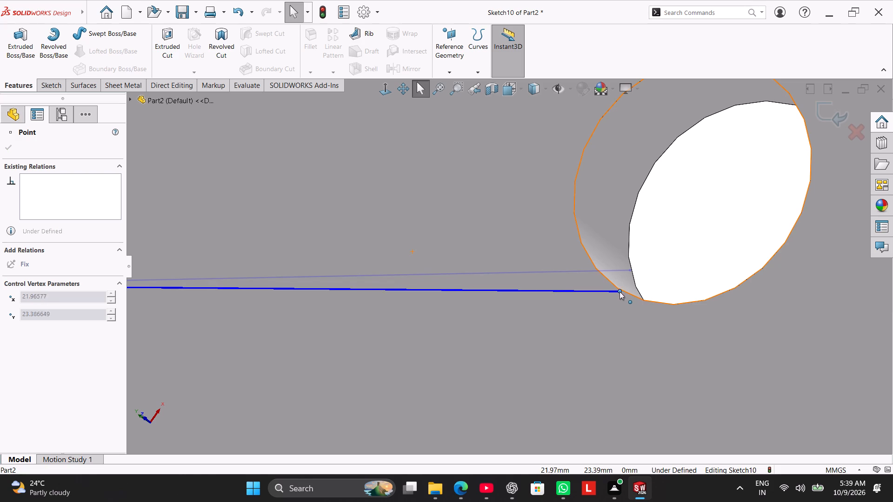
{"action": "left_click_drag", "start_coordinate": [620, 291], "coordinate": [619, 288]}
{"action": "scroll", "coordinate": [607, 315], "scroll_direction": "up", "scroll_amount": 8}
{"action": "left_click", "coordinate": [652, 181]}
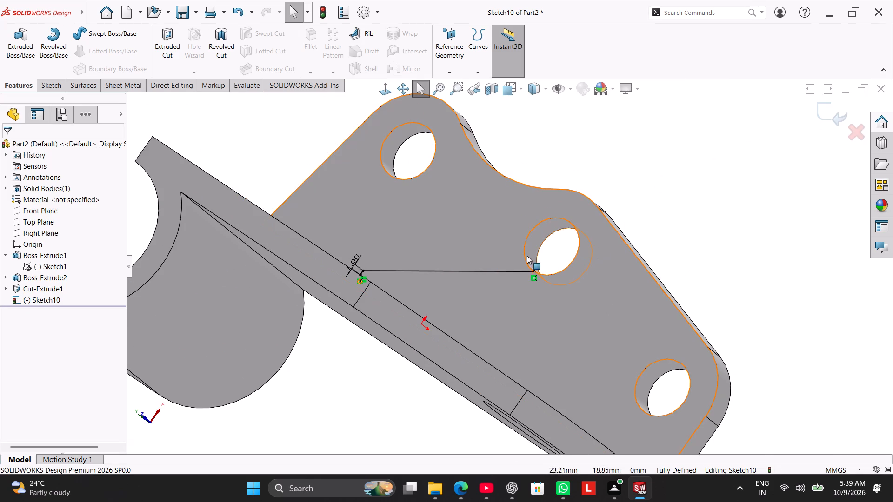
{"action": "scroll", "coordinate": [526, 252], "scroll_direction": "down", "scroll_amount": 8}
{"action": "left_click_drag", "start_coordinate": [538, 299], "coordinate": [536, 297]}
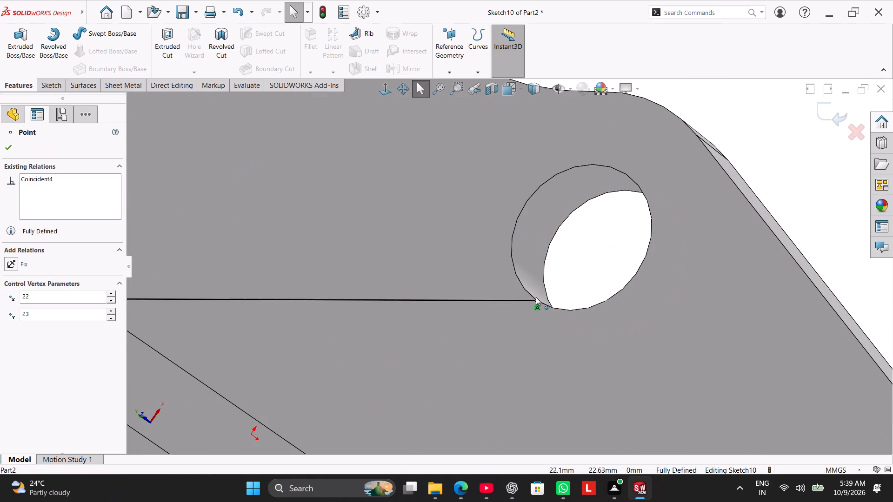
{"action": "left_click_drag", "start_coordinate": [536, 297], "coordinate": [525, 281]}
{"action": "scroll", "coordinate": [563, 315], "scroll_direction": "up", "scroll_amount": 6}
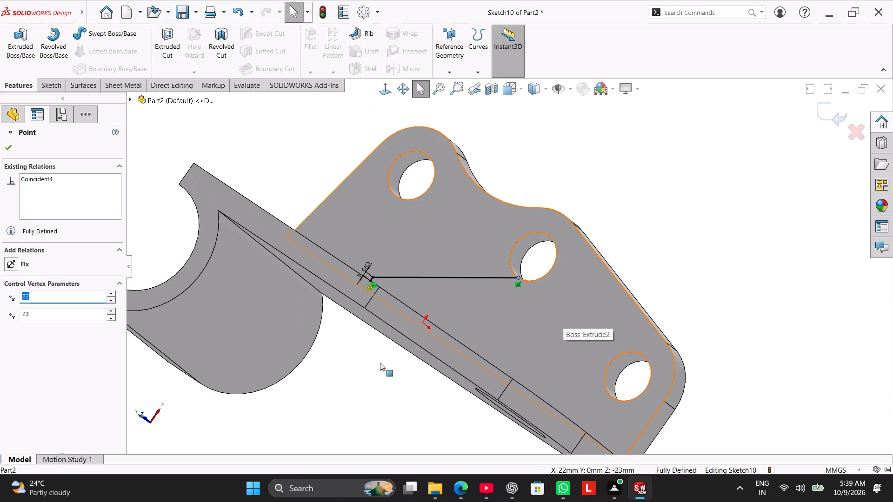
{"action": "left_click", "coordinate": [380, 363]}
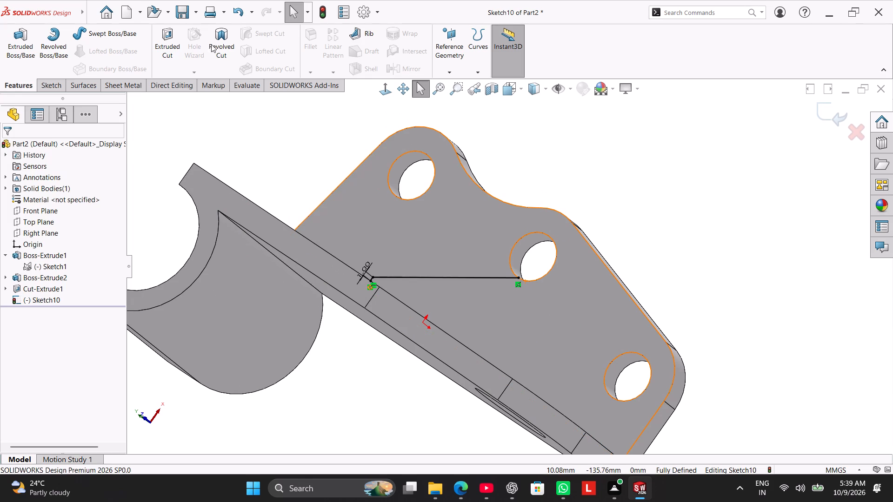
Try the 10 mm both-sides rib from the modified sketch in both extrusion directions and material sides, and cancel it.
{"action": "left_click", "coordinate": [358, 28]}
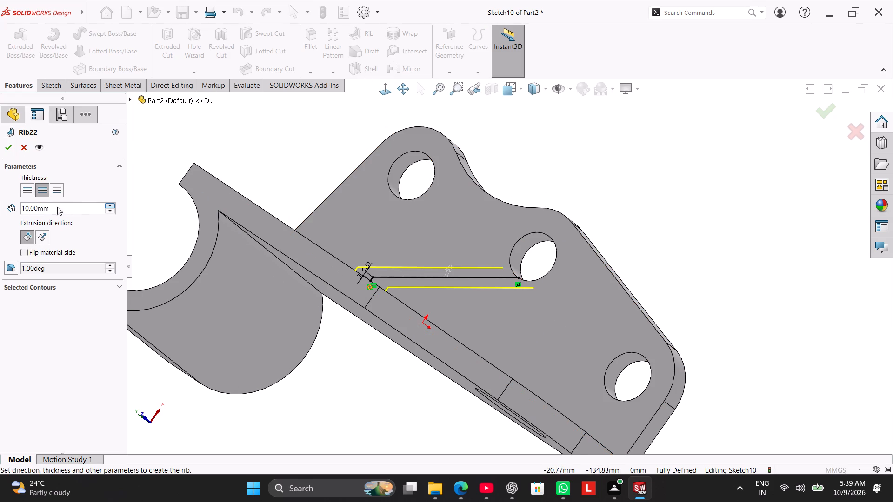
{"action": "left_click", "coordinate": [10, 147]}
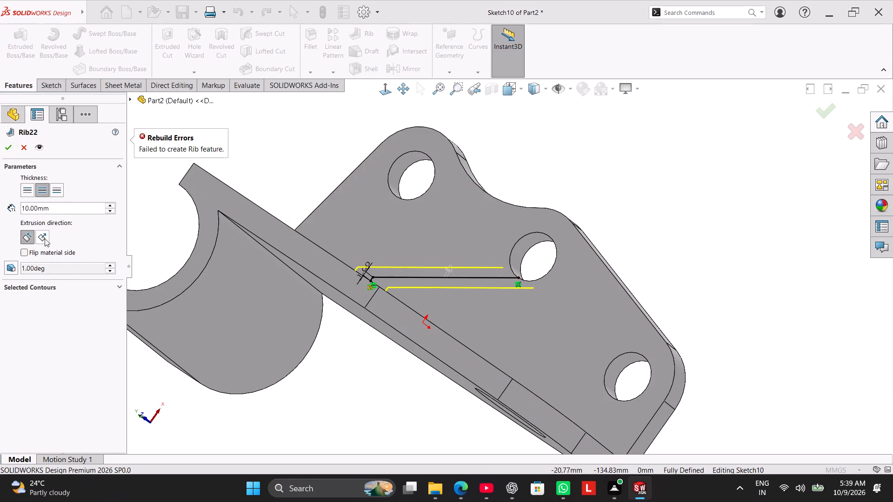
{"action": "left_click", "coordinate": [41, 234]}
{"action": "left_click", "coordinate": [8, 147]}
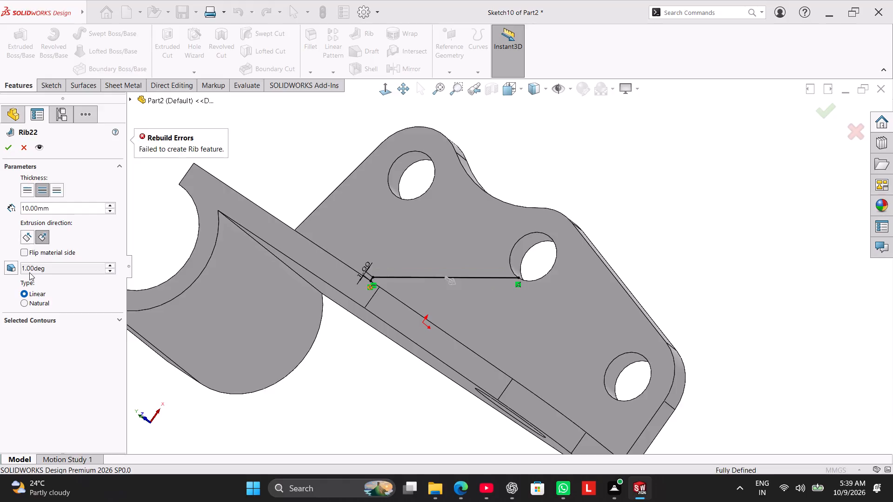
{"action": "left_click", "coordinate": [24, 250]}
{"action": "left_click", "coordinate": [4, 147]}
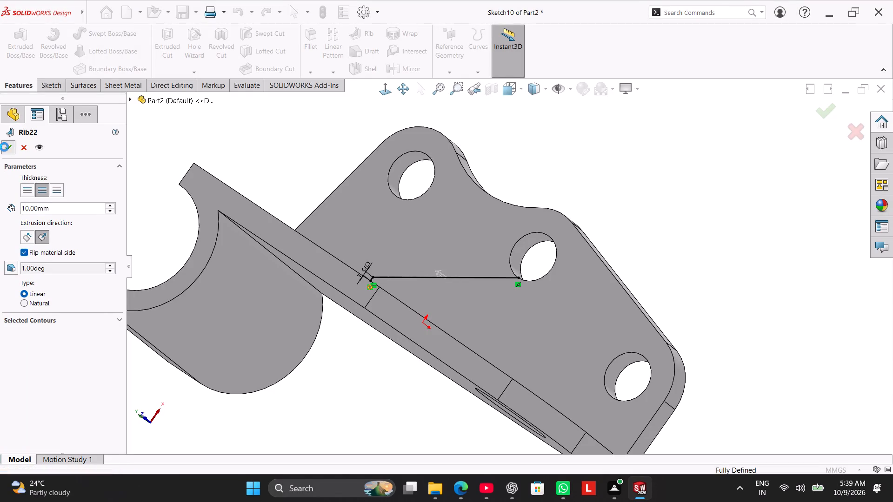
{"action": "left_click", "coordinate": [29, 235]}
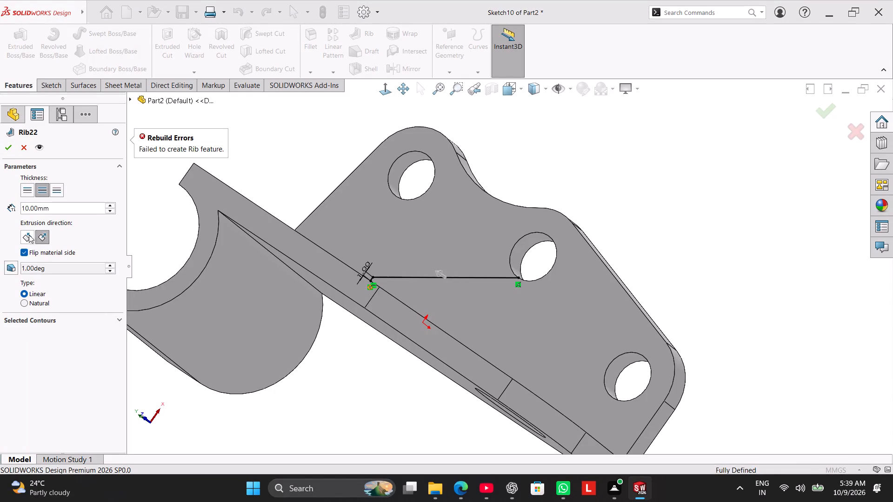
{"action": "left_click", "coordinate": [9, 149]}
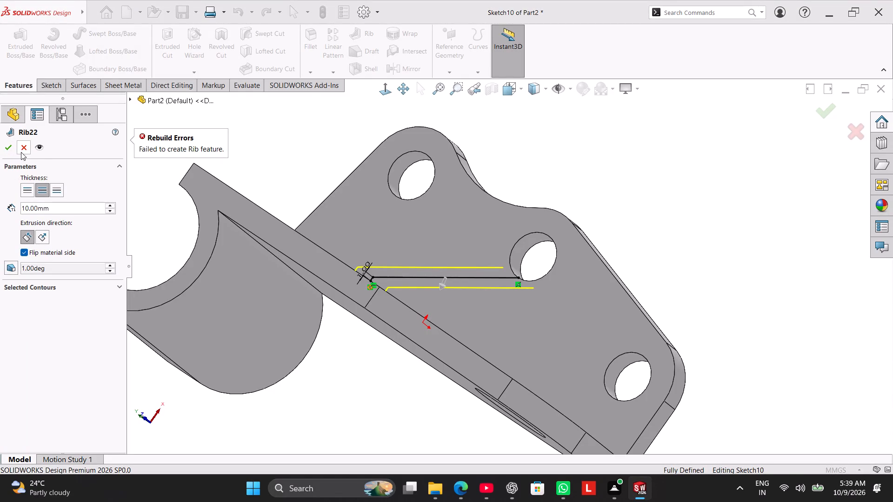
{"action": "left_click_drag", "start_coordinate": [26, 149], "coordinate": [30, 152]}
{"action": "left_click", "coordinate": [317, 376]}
Draw a horizontal line about 1.38 mm long from the long line's hole end, heading away from the middle hole.
{"action": "scroll", "coordinate": [470, 327], "scroll_direction": "down", "scroll_amount": 3}
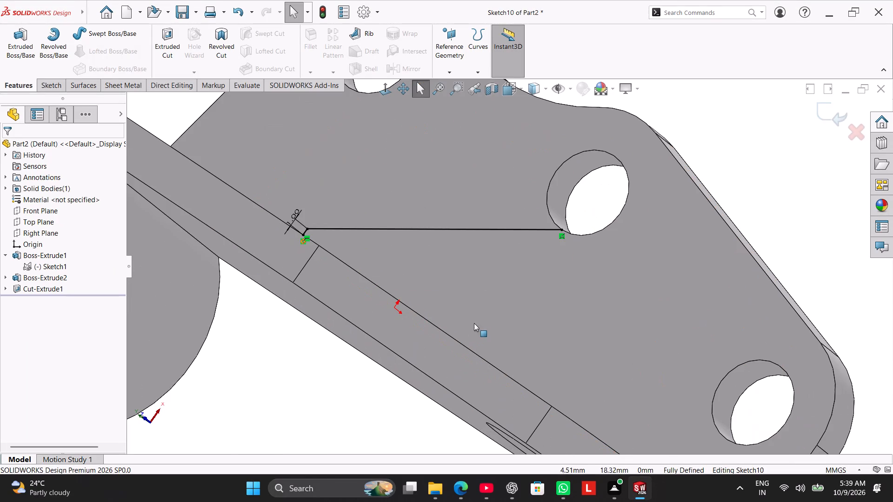
{"action": "middle_click_drag", "start_coordinate": [490, 303], "coordinate": [453, 271]}
{"action": "scroll", "coordinate": [453, 271], "scroll_direction": "up", "scroll_amount": 2}
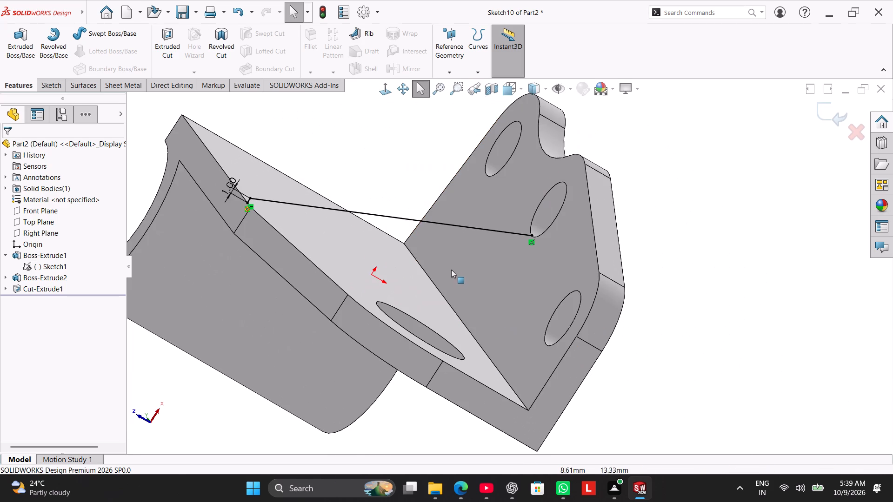
{"action": "scroll", "coordinate": [403, 239], "scroll_direction": "down", "scroll_amount": 1}
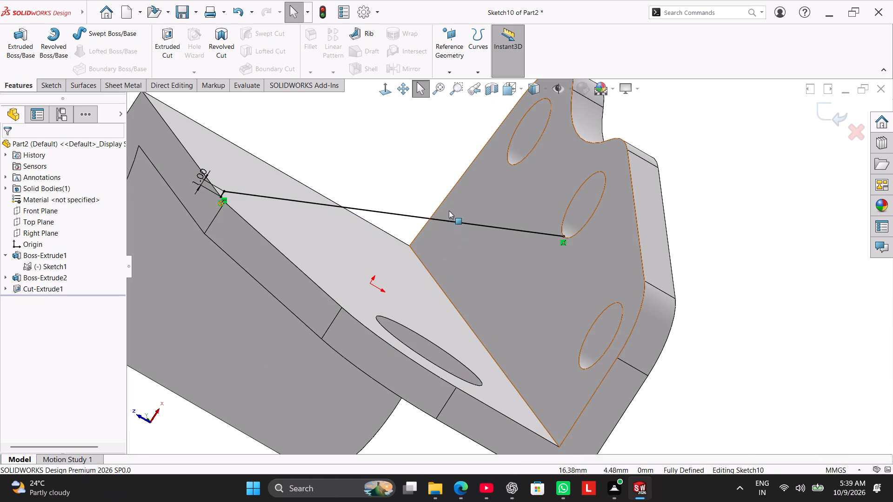
{"action": "left_click", "coordinate": [44, 87]}
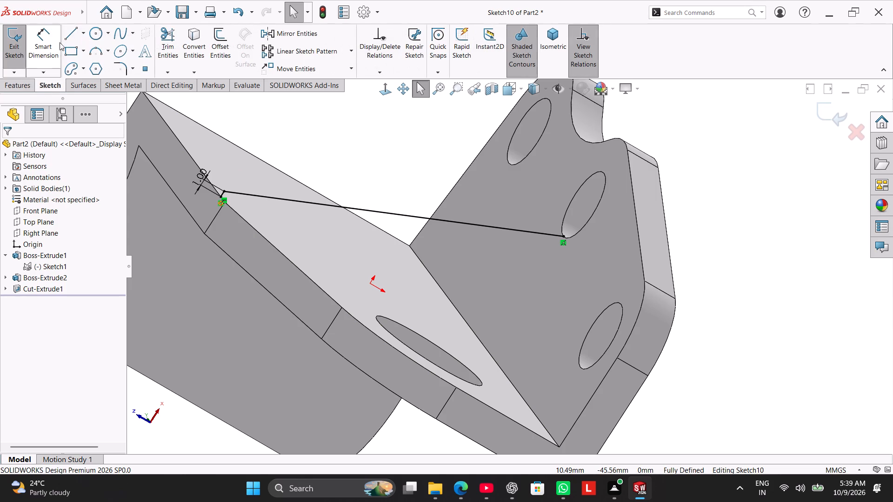
{"action": "left_click", "coordinate": [66, 31]}
{"action": "scroll", "coordinate": [554, 249], "scroll_direction": "down", "scroll_amount": 4}
{"action": "left_click", "coordinate": [558, 224]}
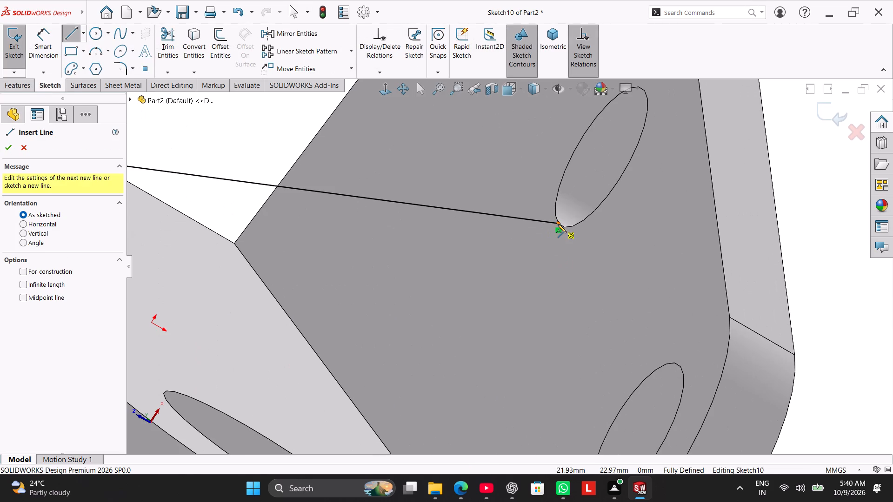
{"action": "left_click", "coordinate": [547, 238]}
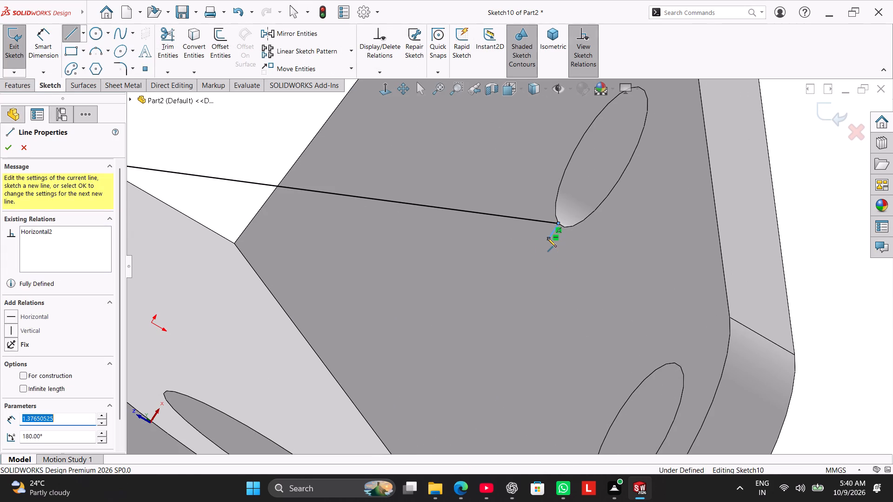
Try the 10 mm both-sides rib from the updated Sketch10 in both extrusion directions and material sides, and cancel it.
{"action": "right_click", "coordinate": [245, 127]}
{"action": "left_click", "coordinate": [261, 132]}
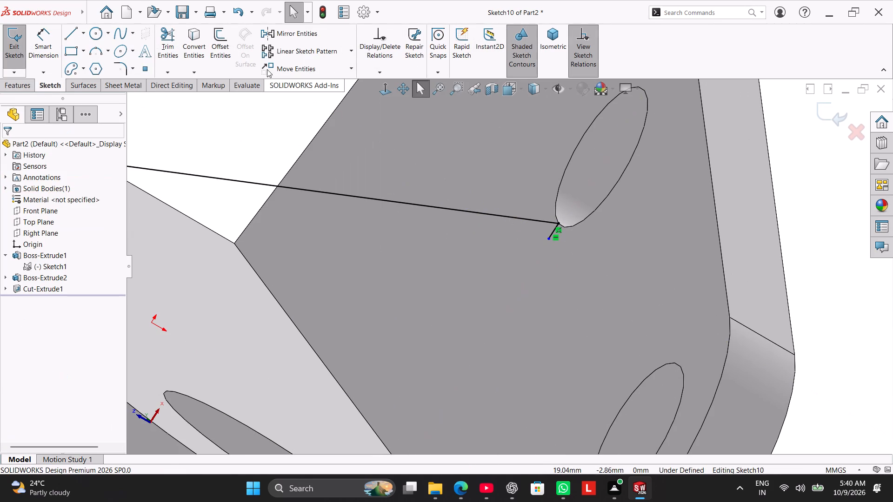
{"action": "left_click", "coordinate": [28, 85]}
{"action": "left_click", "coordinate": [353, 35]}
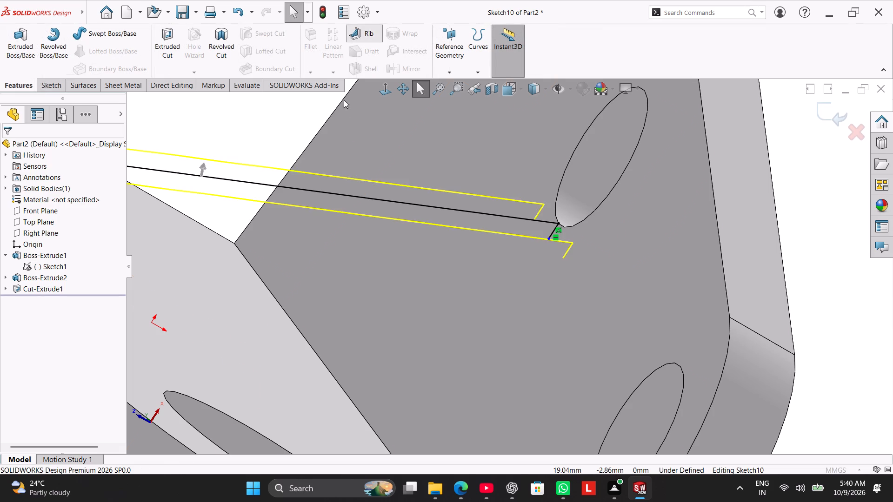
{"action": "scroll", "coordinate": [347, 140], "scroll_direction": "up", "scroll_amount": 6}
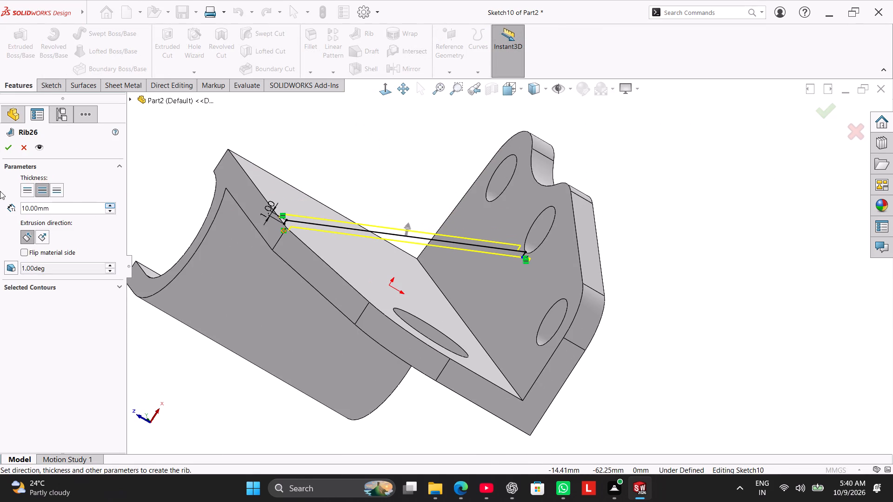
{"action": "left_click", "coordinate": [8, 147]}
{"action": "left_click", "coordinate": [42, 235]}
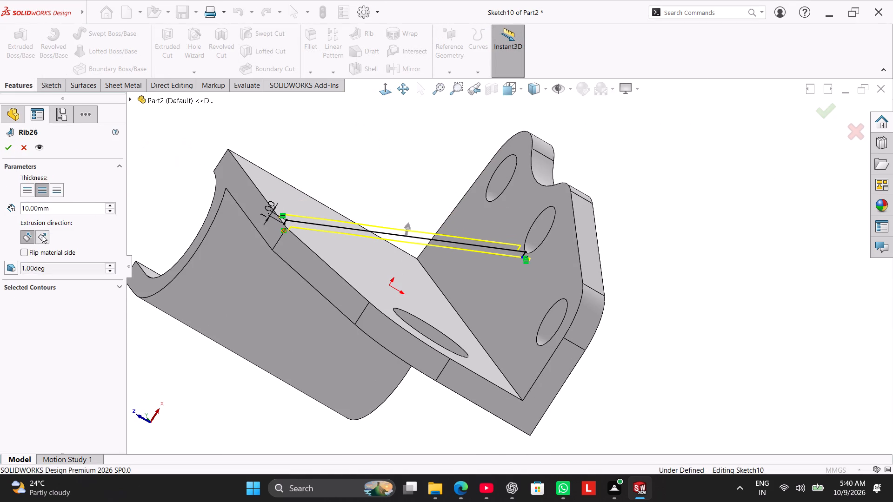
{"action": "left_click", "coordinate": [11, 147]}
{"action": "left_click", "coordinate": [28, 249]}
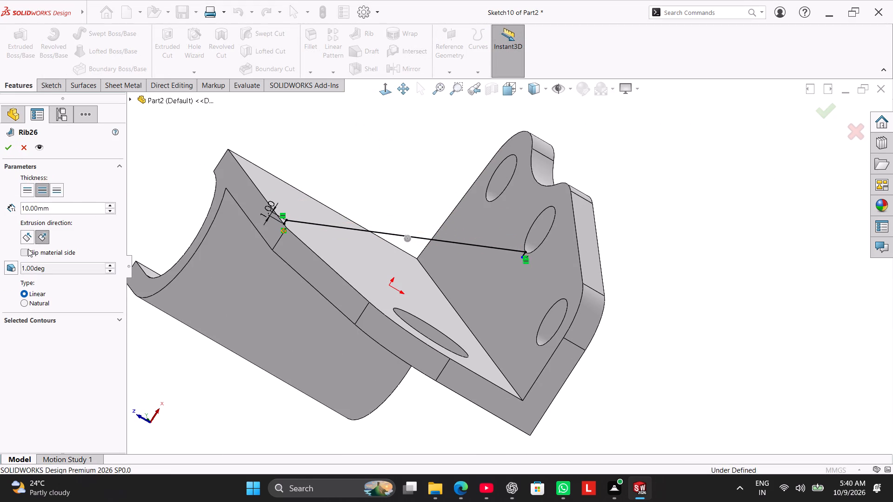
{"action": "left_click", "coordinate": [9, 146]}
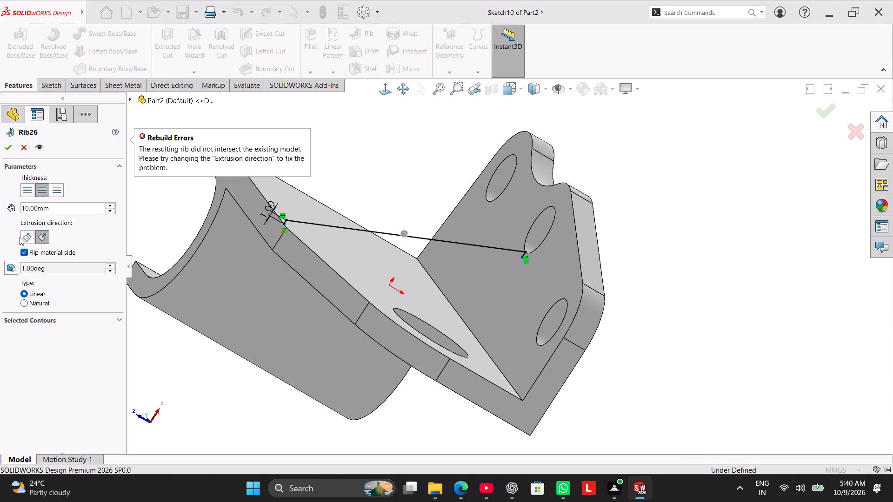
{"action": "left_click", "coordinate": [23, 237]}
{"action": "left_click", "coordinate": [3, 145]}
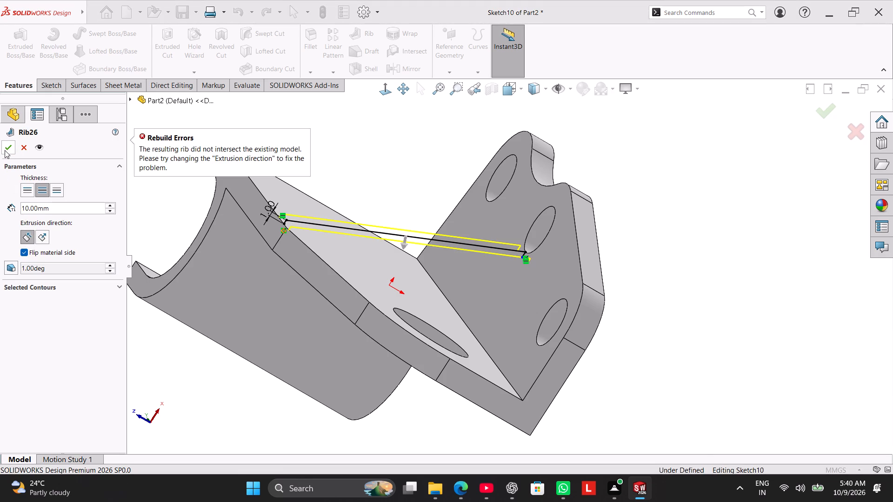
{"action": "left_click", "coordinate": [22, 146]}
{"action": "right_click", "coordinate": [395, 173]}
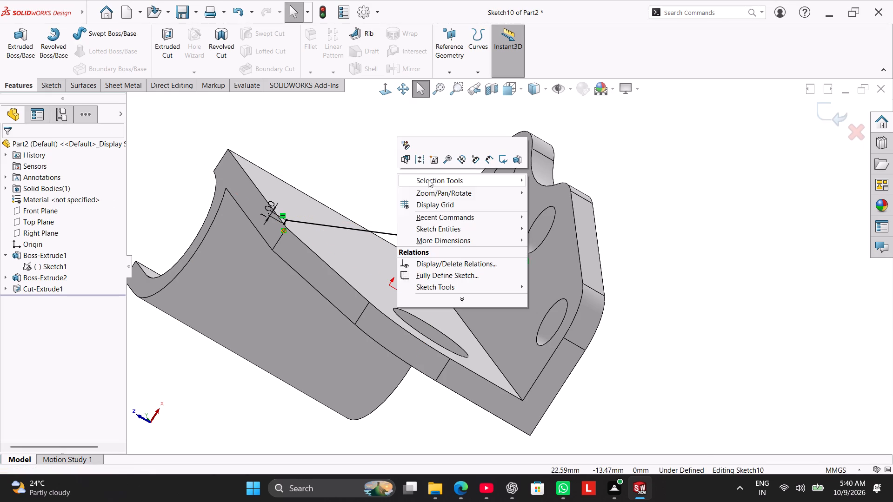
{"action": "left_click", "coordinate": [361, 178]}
Move the short horizontal line's free endpoint to the inside of the middle hole, at about X 23.1, Y 23 mm.
{"action": "scroll", "coordinate": [523, 266], "scroll_direction": "down", "scroll_amount": 6}
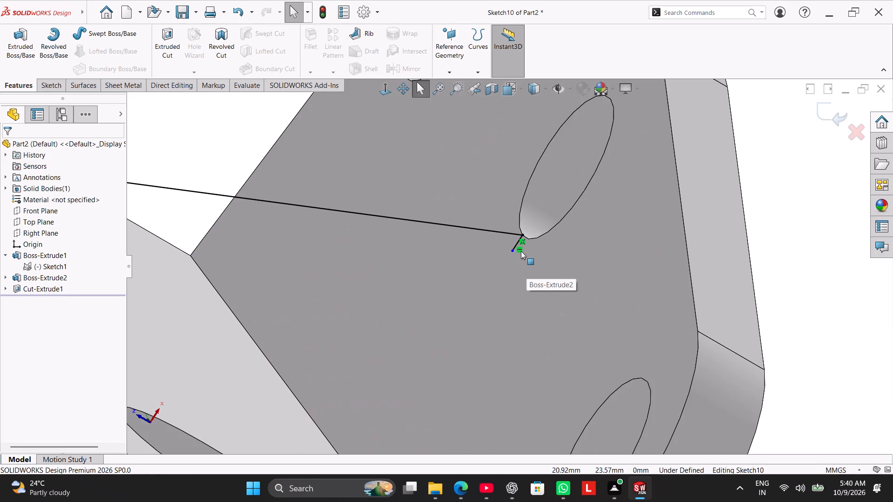
{"action": "left_click_drag", "start_coordinate": [513, 251], "coordinate": [554, 236]}
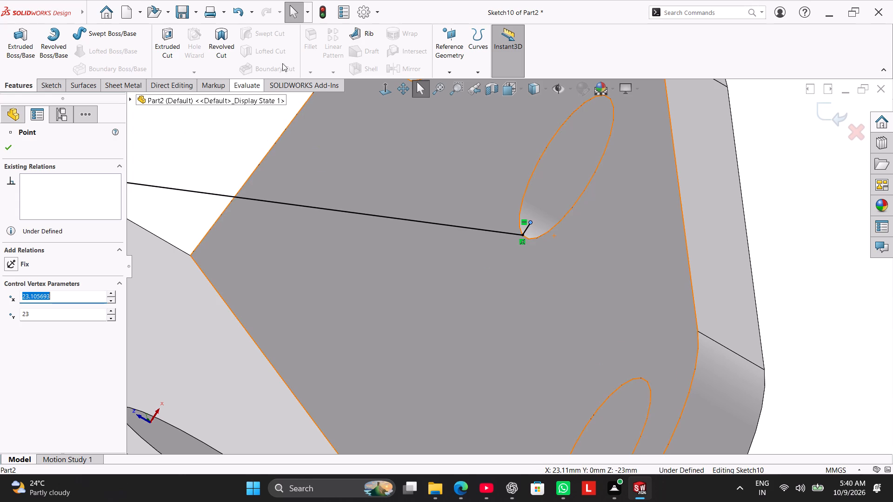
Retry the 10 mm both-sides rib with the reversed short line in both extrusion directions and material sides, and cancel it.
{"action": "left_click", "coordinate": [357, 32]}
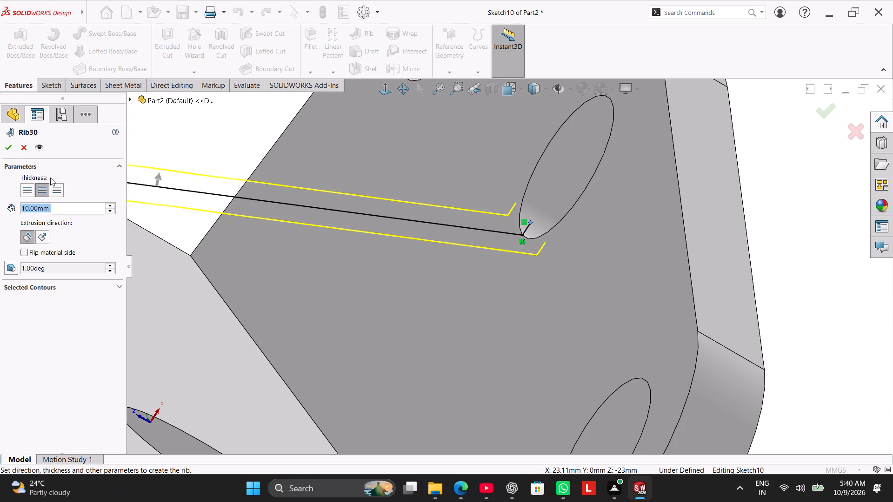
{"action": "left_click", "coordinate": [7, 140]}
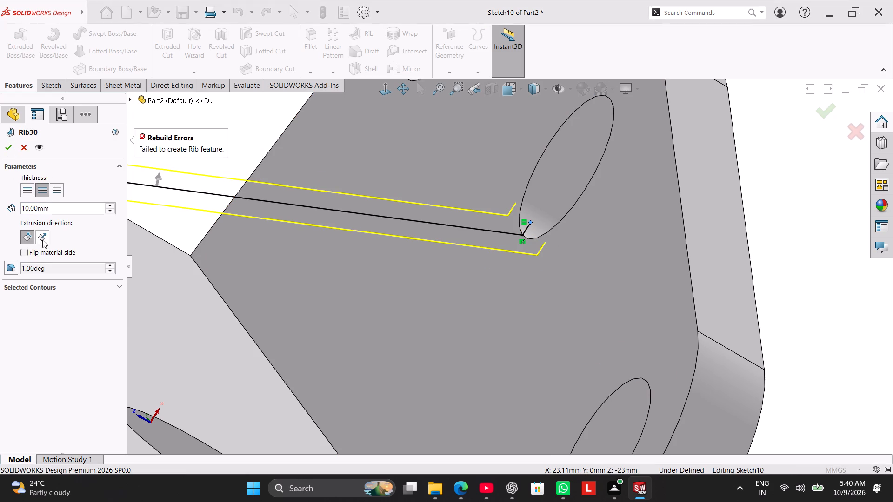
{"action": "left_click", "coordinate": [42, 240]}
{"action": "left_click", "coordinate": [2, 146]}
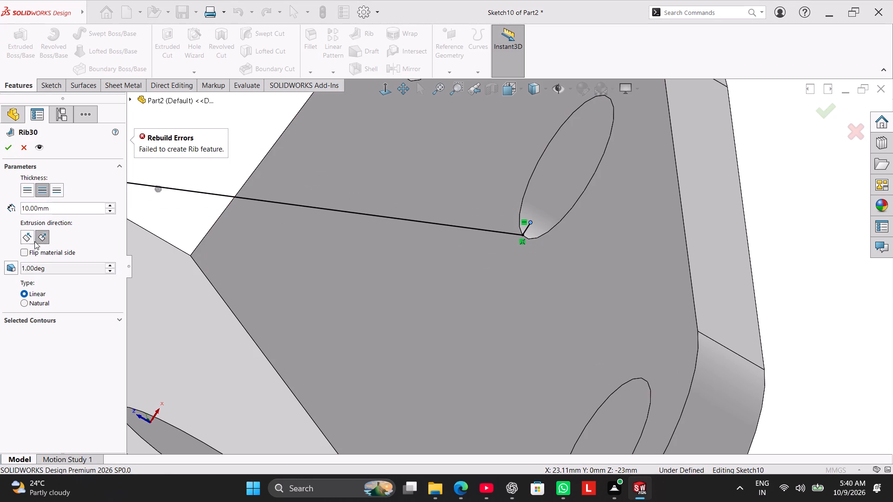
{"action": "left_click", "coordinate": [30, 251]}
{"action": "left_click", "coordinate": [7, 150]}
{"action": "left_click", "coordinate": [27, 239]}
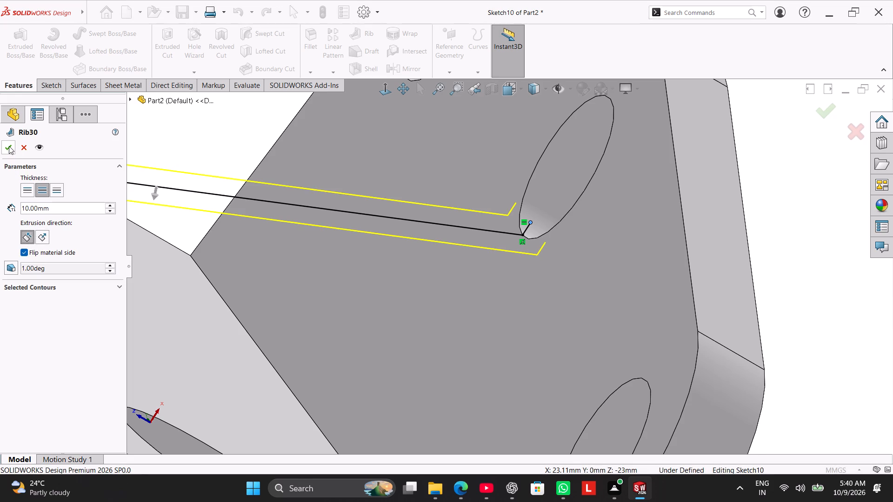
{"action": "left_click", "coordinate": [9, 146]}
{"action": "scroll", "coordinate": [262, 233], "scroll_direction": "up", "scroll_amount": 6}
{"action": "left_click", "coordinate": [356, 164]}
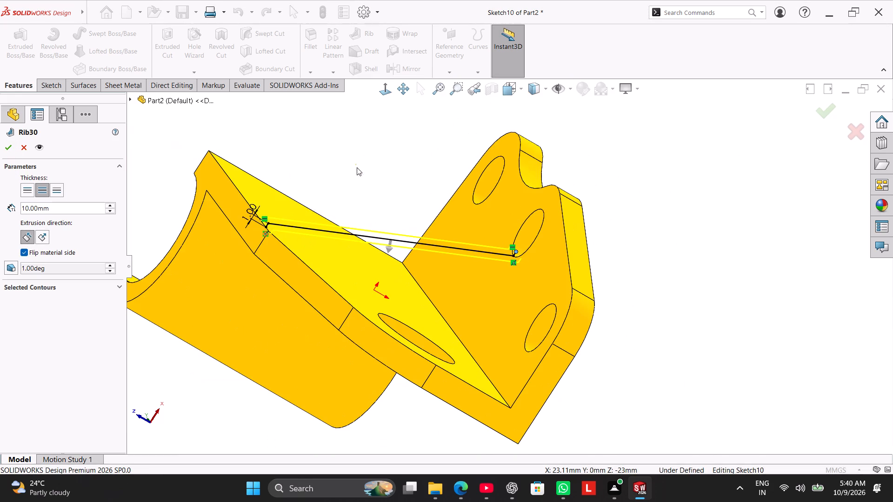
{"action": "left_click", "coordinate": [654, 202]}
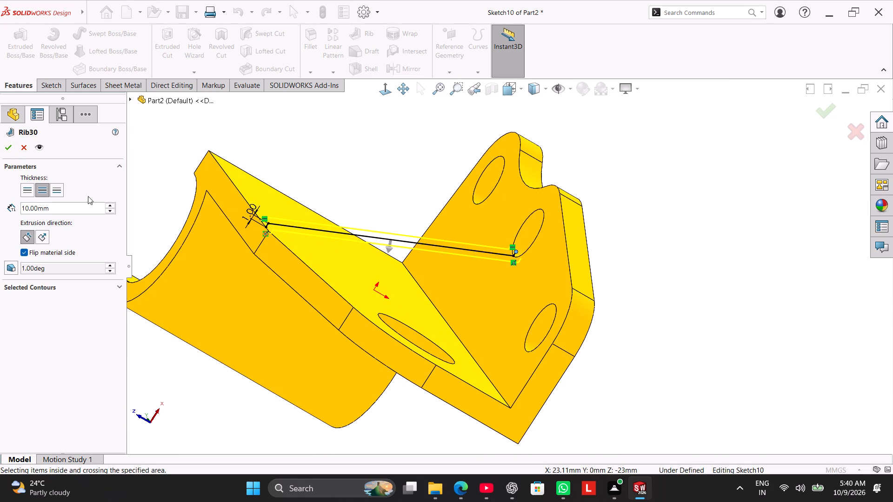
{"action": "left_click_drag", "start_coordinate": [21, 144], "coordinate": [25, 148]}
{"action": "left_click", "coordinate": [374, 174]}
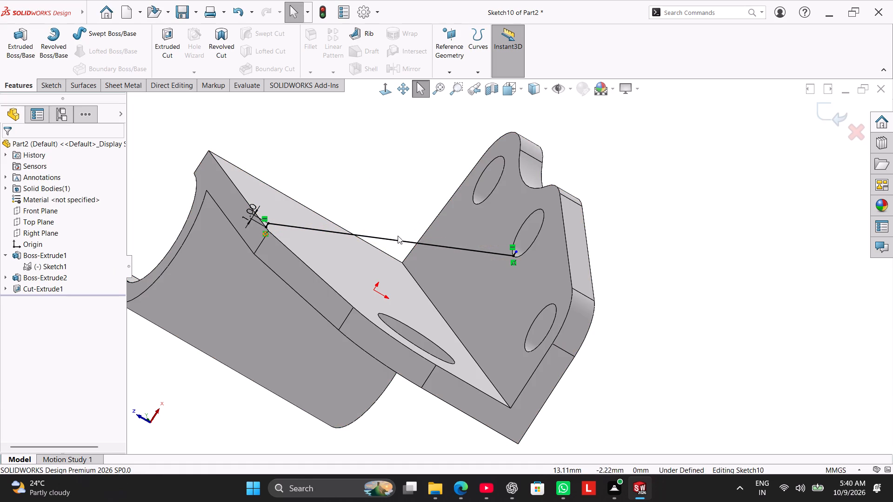
Examine both ends of the long sketch line where they meet the plate edge and the middle hole.
{"action": "scroll", "coordinate": [411, 244], "scroll_direction": "down", "scroll_amount": 3}
{"action": "scroll", "coordinate": [201, 231], "scroll_direction": "up", "scroll_amount": 1}
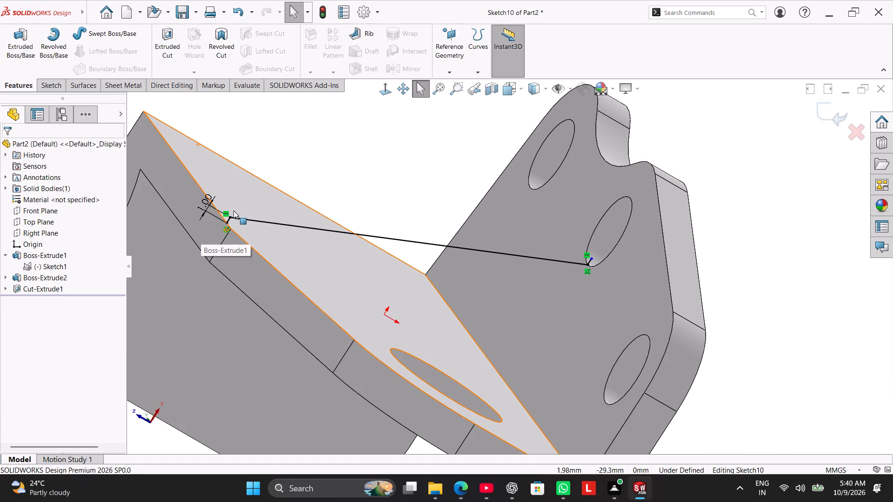
{"action": "scroll", "coordinate": [237, 211], "scroll_direction": "down", "scroll_amount": 5}
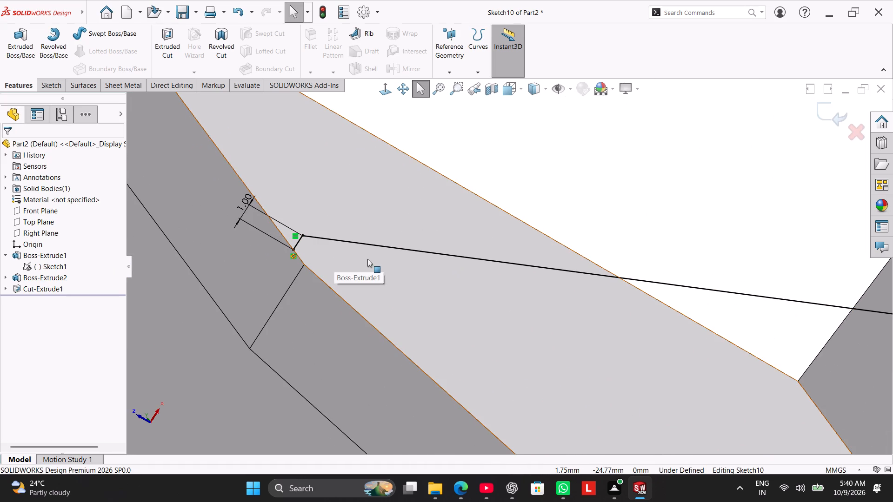
{"action": "scroll", "coordinate": [387, 266], "scroll_direction": "up", "scroll_amount": 8}
{"action": "scroll", "coordinate": [520, 295], "scroll_direction": "down", "scroll_amount": 2}
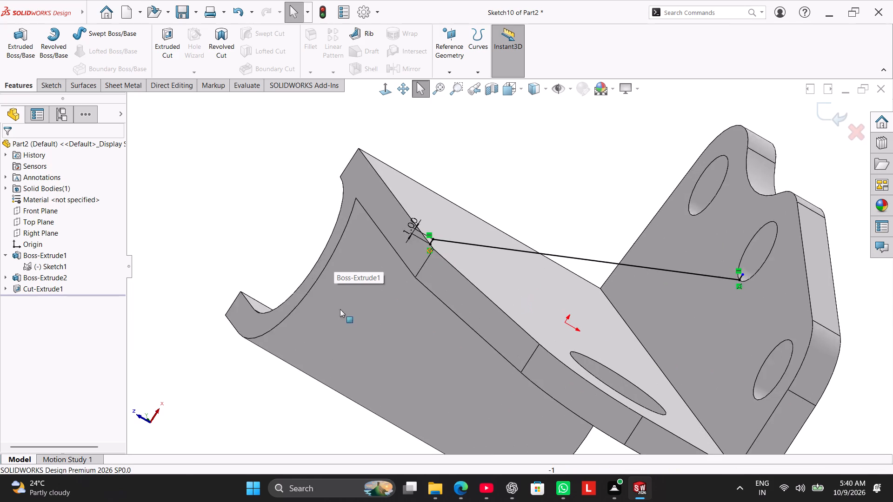
{"action": "scroll", "coordinate": [244, 315], "scroll_direction": "up", "scroll_amount": 2}
{"action": "scroll", "coordinate": [556, 319], "scroll_direction": "up", "scroll_amount": 3}
{"action": "scroll", "coordinate": [513, 301], "scroll_direction": "down", "scroll_amount": 3}
{"action": "scroll", "coordinate": [514, 315], "scroll_direction": "up", "scroll_amount": 3}
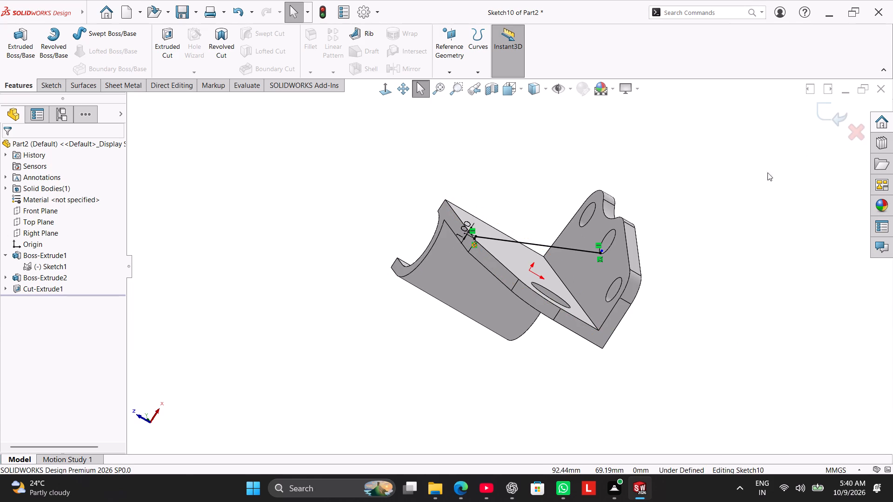
{"action": "scroll", "coordinate": [565, 252], "scroll_direction": "down", "scroll_amount": 2}
{"action": "scroll", "coordinate": [651, 256], "scroll_direction": "down", "scroll_amount": 2}
{"action": "scroll", "coordinate": [564, 275], "scroll_direction": "up", "scroll_amount": 1}
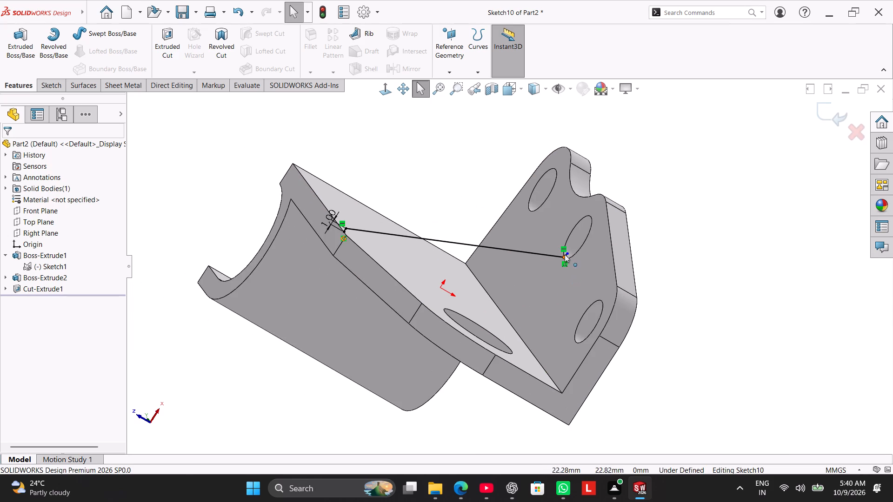
Close the profile with a vertical line along the plate to the inner corner and a 22 mm horizontal line to the long line's hole end.
{"action": "left_click", "coordinate": [61, 84]}
{"action": "left_click", "coordinate": [68, 36]}
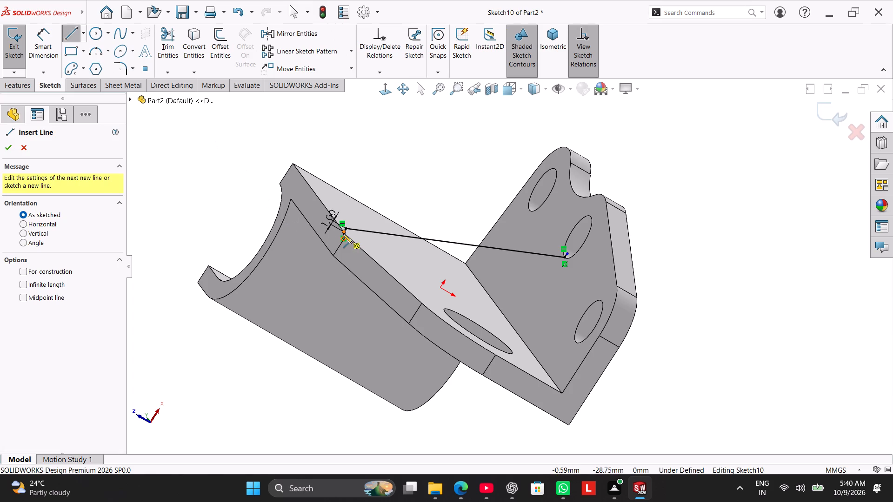
{"action": "left_click", "coordinate": [343, 234]}
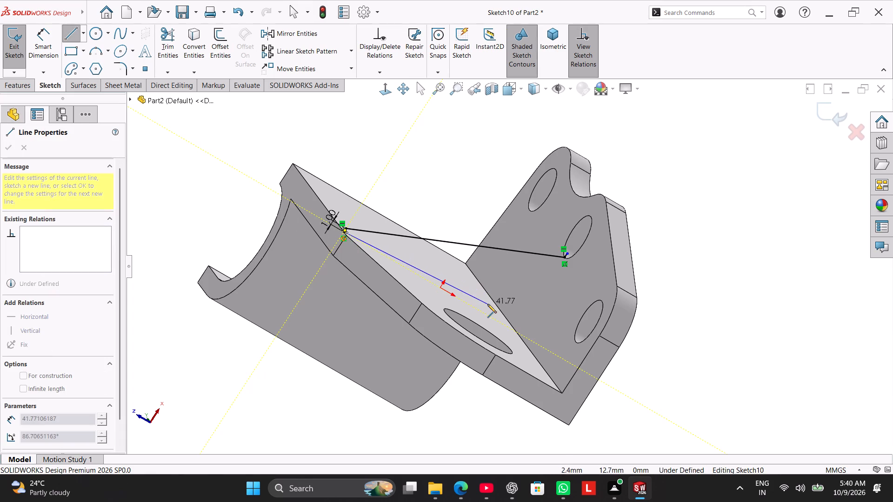
{"action": "scroll", "coordinate": [505, 302], "scroll_direction": "down", "scroll_amount": 6}
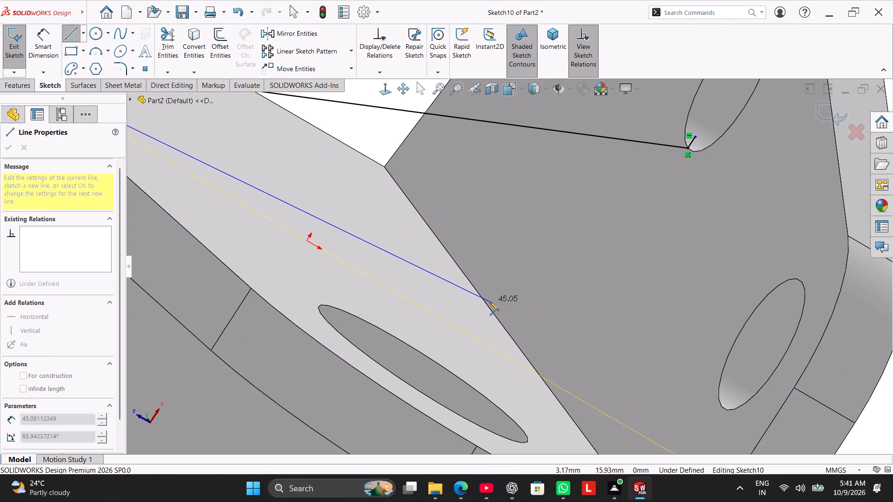
{"action": "scroll", "coordinate": [491, 306], "scroll_direction": "up", "scroll_amount": 2}
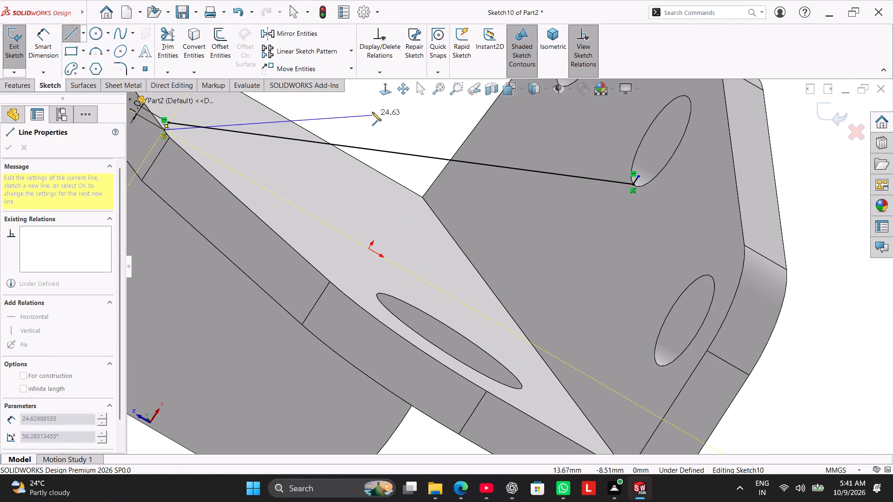
{"action": "left_click", "coordinate": [380, 92]}
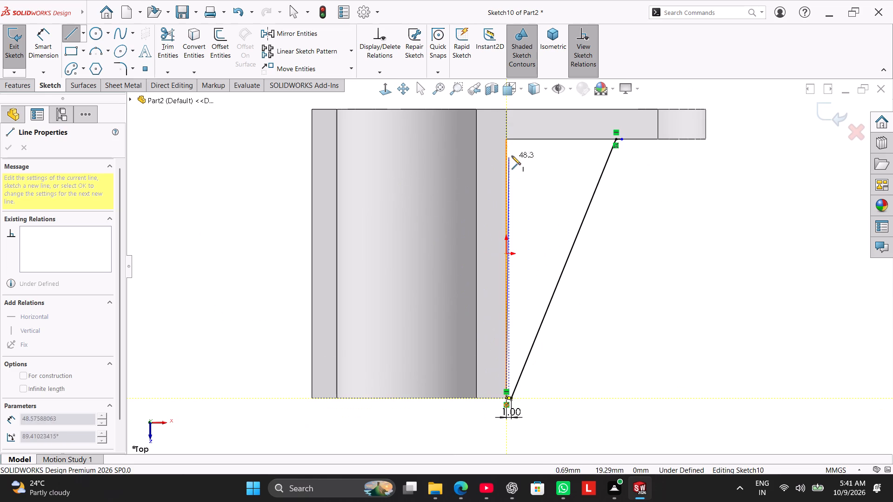
{"action": "left_click", "coordinate": [508, 141]}
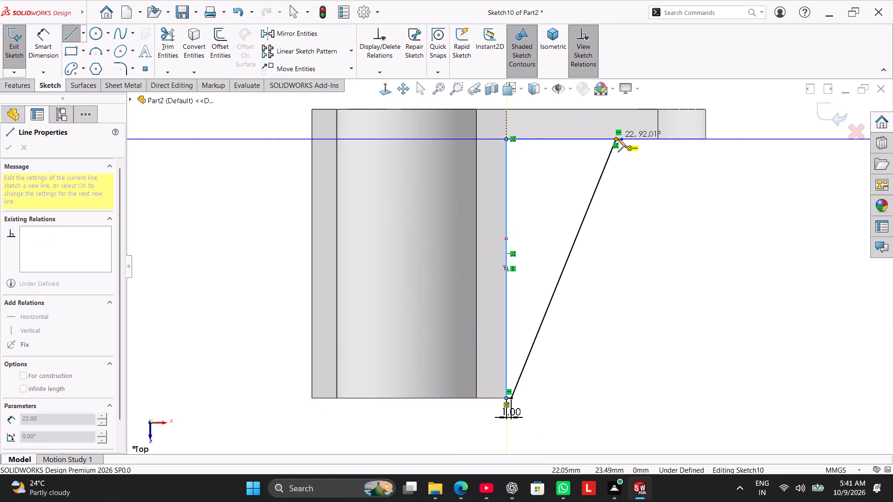
{"action": "left_click", "coordinate": [618, 139]}
{"action": "right_click", "coordinate": [296, 175]}
{"action": "left_click", "coordinate": [311, 183]}
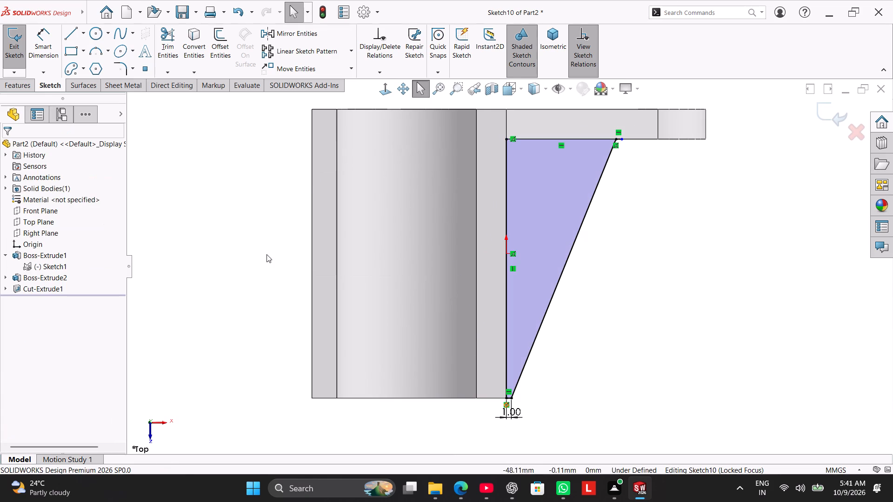
Extrude the closed Sketch10 triangular region 6 mm as a blind boss merged with the bracket.
{"action": "middle_click_drag", "start_coordinate": [267, 254], "coordinate": [194, 125]}
{"action": "middle_click_drag", "start_coordinate": [274, 333], "coordinate": [237, 188]}
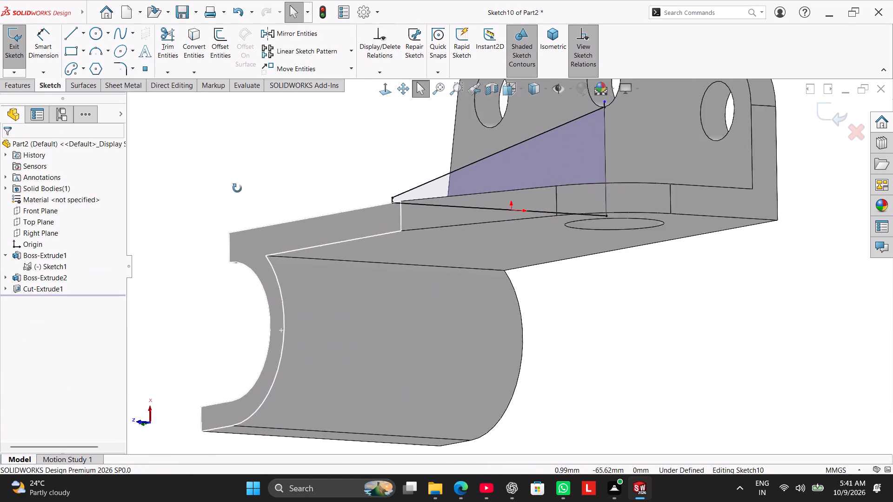
{"action": "middle_click_drag", "start_coordinate": [237, 188], "coordinate": [241, 194]}
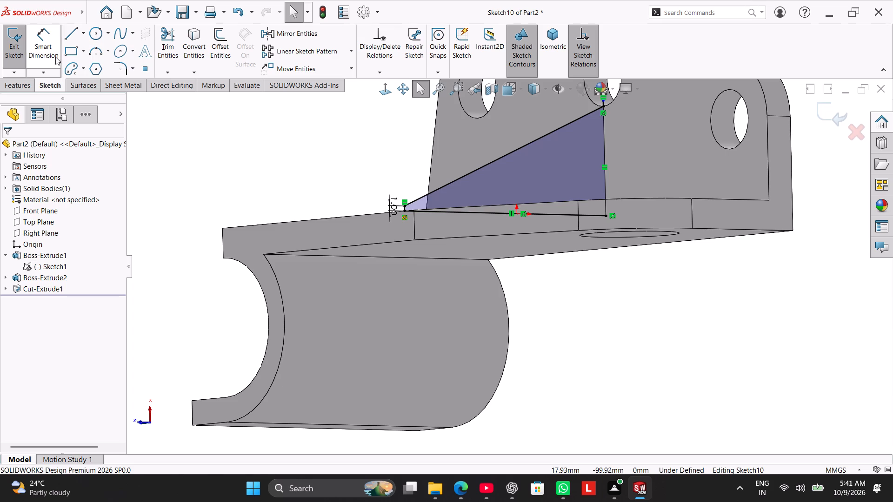
{"action": "left_click", "coordinate": [27, 83]}
{"action": "left_click", "coordinate": [23, 52]}
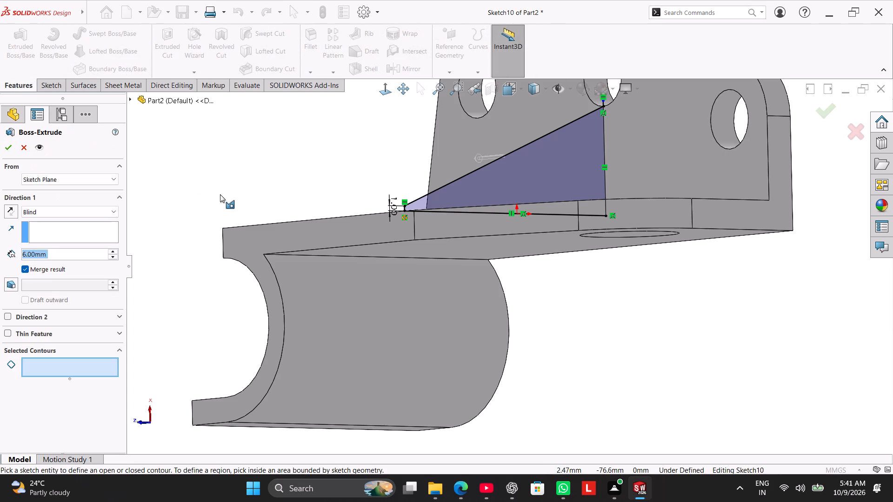
{"action": "middle_click_drag", "start_coordinate": [251, 181], "coordinate": [286, 216]}
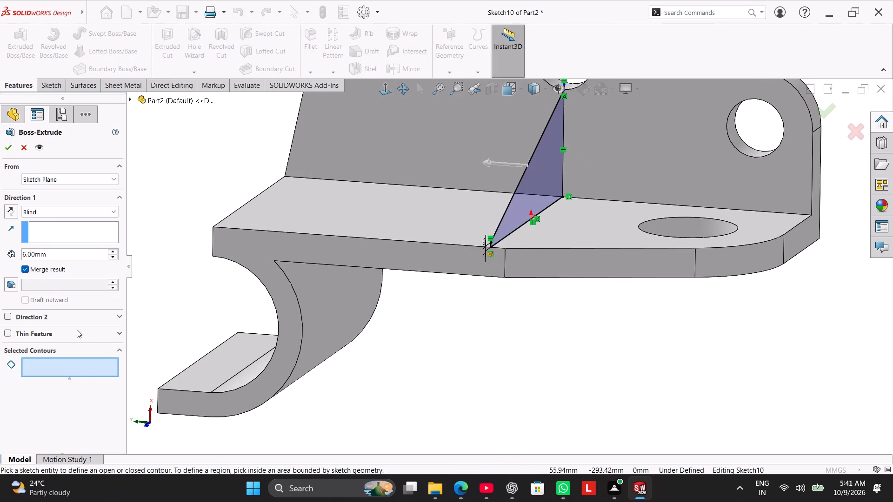
{"action": "left_click", "coordinate": [86, 372]}
{"action": "left_click", "coordinate": [525, 206]}
{"action": "middle_click_drag", "start_coordinate": [472, 317], "coordinate": [460, 292]}
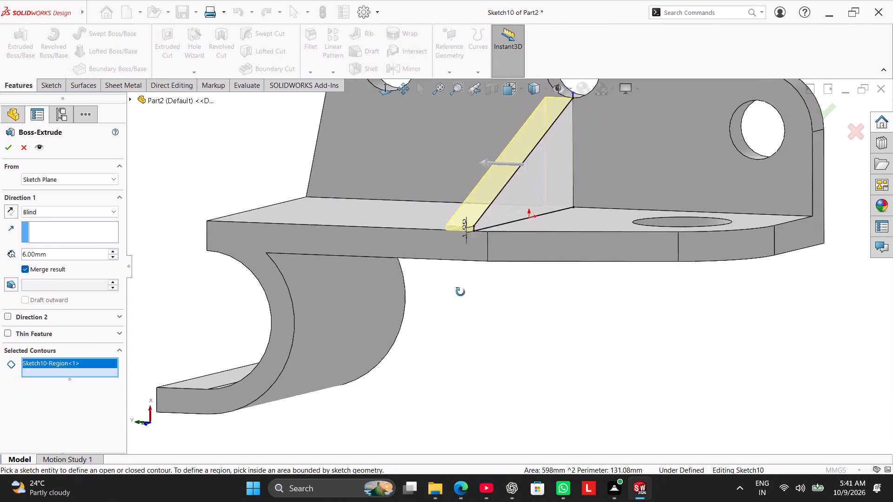
{"action": "middle_click_drag", "start_coordinate": [460, 292], "coordinate": [453, 283]}
{"action": "scroll", "coordinate": [566, 165], "scroll_direction": "down", "scroll_amount": 4}
{"action": "scroll", "coordinate": [591, 91], "scroll_direction": "up", "scroll_amount": 3}
{"action": "scroll", "coordinate": [601, 101], "scroll_direction": "down", "scroll_amount": 8}
{"action": "scroll", "coordinate": [468, 283], "scroll_direction": "down", "scroll_amount": 3}
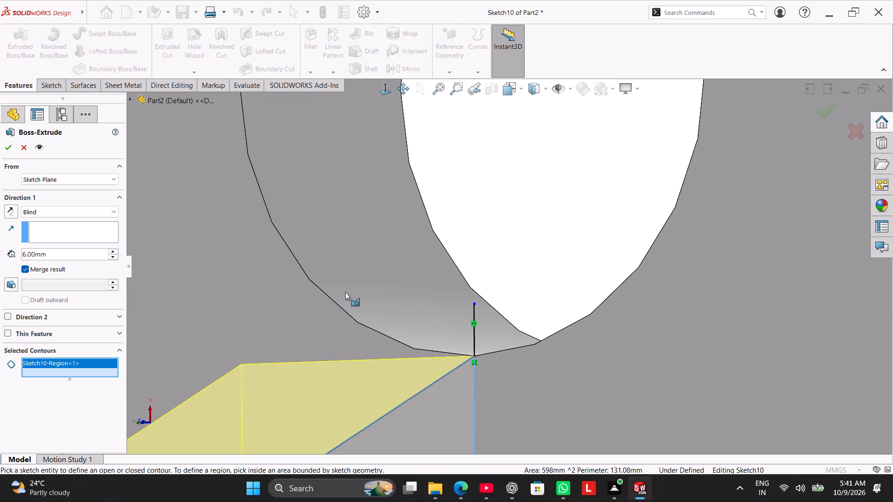
{"action": "left_click", "coordinate": [7, 146]}
Examine the triangular rib where it meets the middle hole and the plate's outer edge.
{"action": "scroll", "coordinate": [359, 327], "scroll_direction": "up", "scroll_amount": 5}
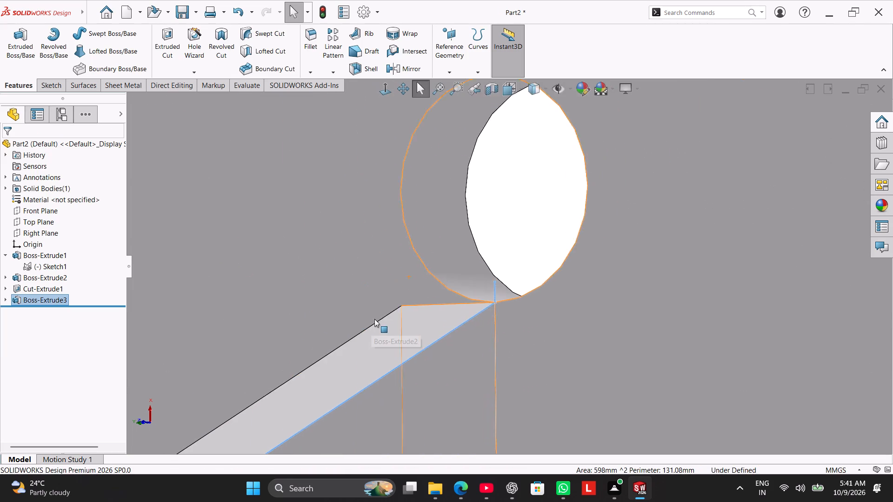
{"action": "scroll", "coordinate": [374, 319], "scroll_direction": "up", "scroll_amount": 9}
{"action": "left_click_drag", "start_coordinate": [451, 406], "coordinate": [452, 401]}
{"action": "middle_click_drag", "start_coordinate": [448, 395], "coordinate": [401, 374]}
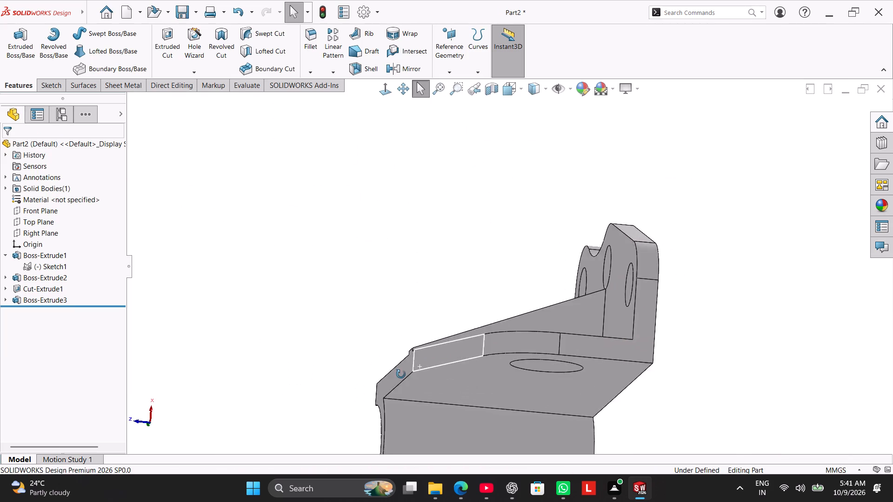
{"action": "middle_click_drag", "start_coordinate": [401, 374], "coordinate": [414, 421]}
{"action": "scroll", "coordinate": [403, 407], "scroll_direction": "down", "scroll_amount": 1}
{"action": "scroll", "coordinate": [444, 417], "scroll_direction": "down", "scroll_amount": 1}
{"action": "scroll", "coordinate": [564, 291], "scroll_direction": "down", "scroll_amount": 2}
{"action": "scroll", "coordinate": [575, 279], "scroll_direction": "up", "scroll_amount": 2}
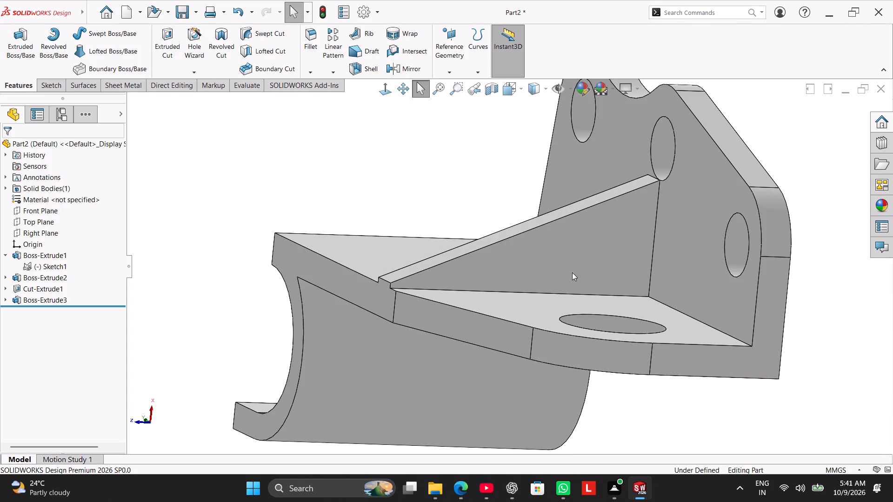
Reopen the rib's sketch, trim the short horizontal line extending past the slanted line at the middle hole, and exit the sketch.
{"action": "left_click", "coordinate": [7, 255]}
{"action": "left_click", "coordinate": [38, 291]}
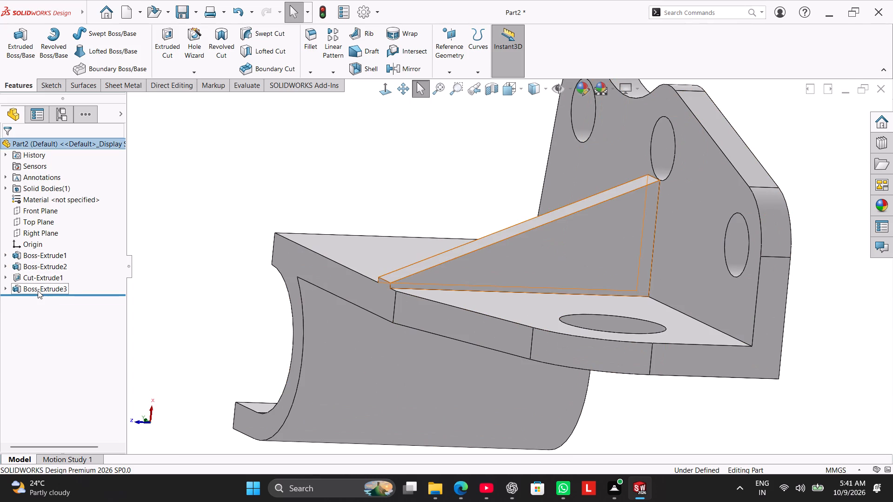
{"action": "left_click", "coordinate": [62, 260]}
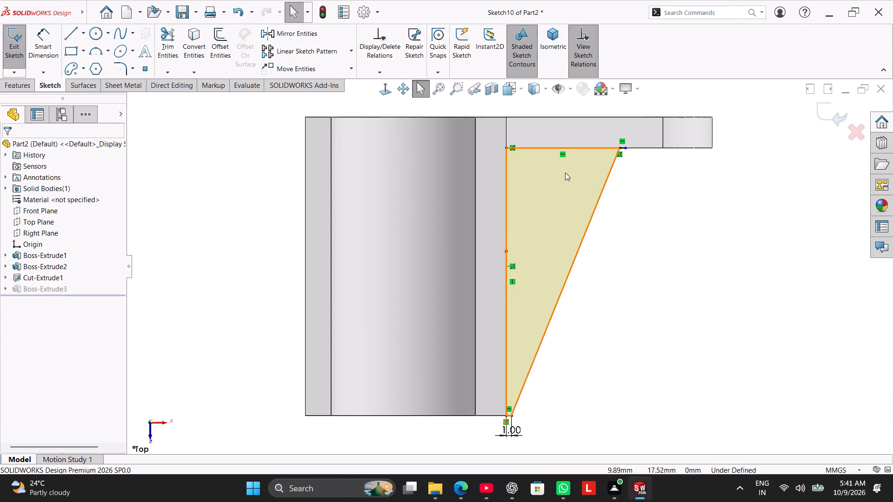
{"action": "scroll", "coordinate": [622, 163], "scroll_direction": "down", "scroll_amount": 4}
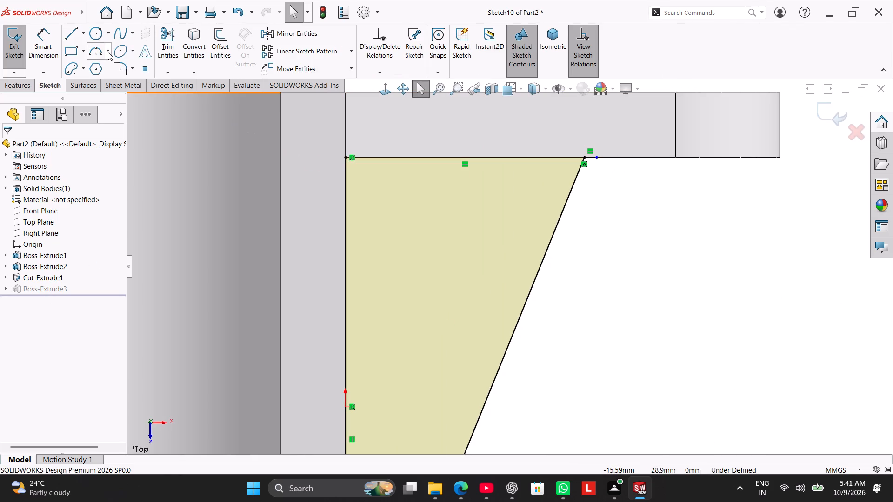
{"action": "left_click", "coordinate": [175, 33]}
{"action": "scroll", "coordinate": [586, 165], "scroll_direction": "down", "scroll_amount": 4}
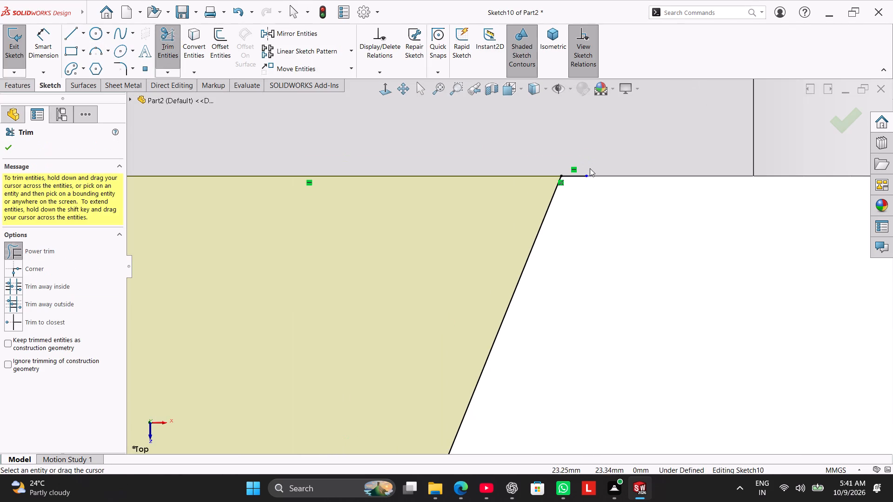
{"action": "left_click_drag", "start_coordinate": [576, 189], "coordinate": [579, 165]}
{"action": "scroll", "coordinate": [580, 238], "scroll_direction": "up", "scroll_amount": 2}
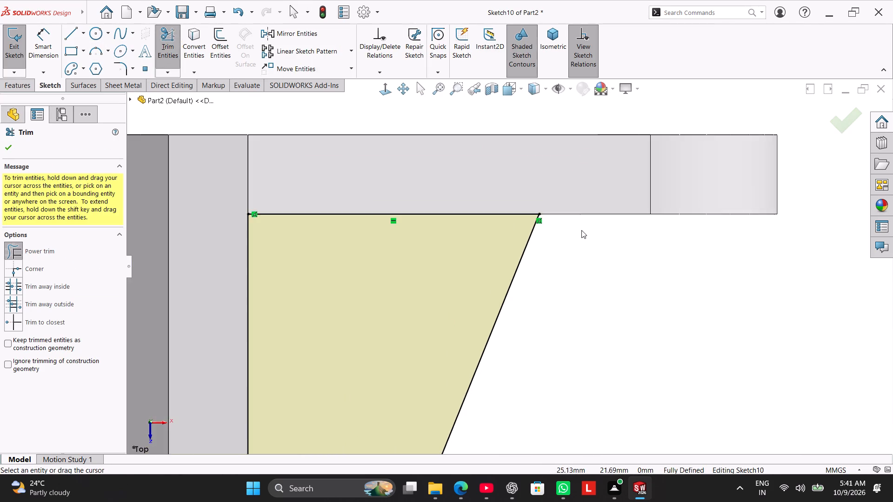
{"action": "scroll", "coordinate": [581, 230], "scroll_direction": "up", "scroll_amount": 10}
{"action": "right_click", "coordinate": [565, 313]}
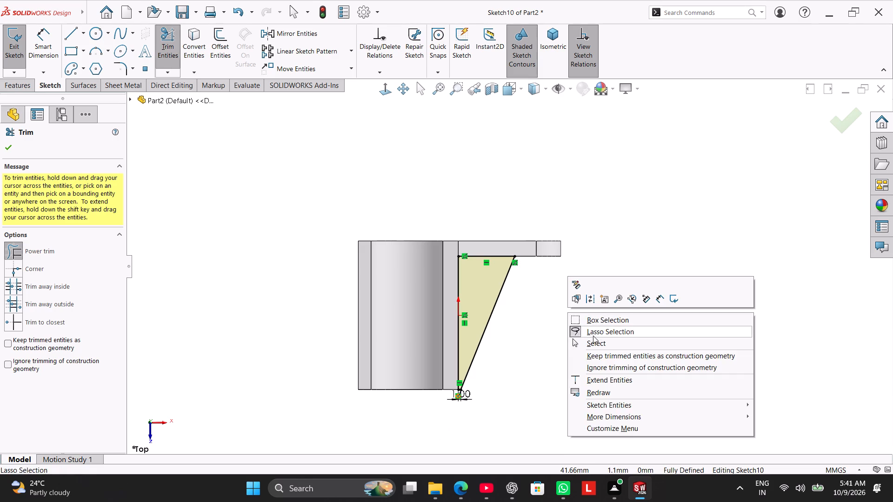
{"action": "left_click", "coordinate": [593, 338]}
{"action": "middle_click_drag", "start_coordinate": [532, 356], "coordinate": [418, 148]}
{"action": "left_click", "coordinate": [191, 220]}
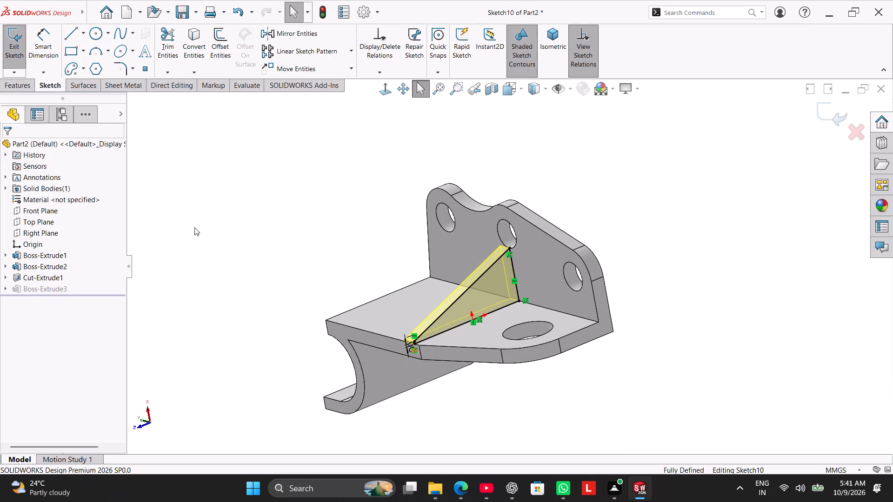
{"action": "left_click", "coordinate": [7, 48]}
Review the rib and its extrusion settings, keeping them as they are.
{"action": "left_click_drag", "start_coordinate": [234, 204], "coordinate": [244, 206]}
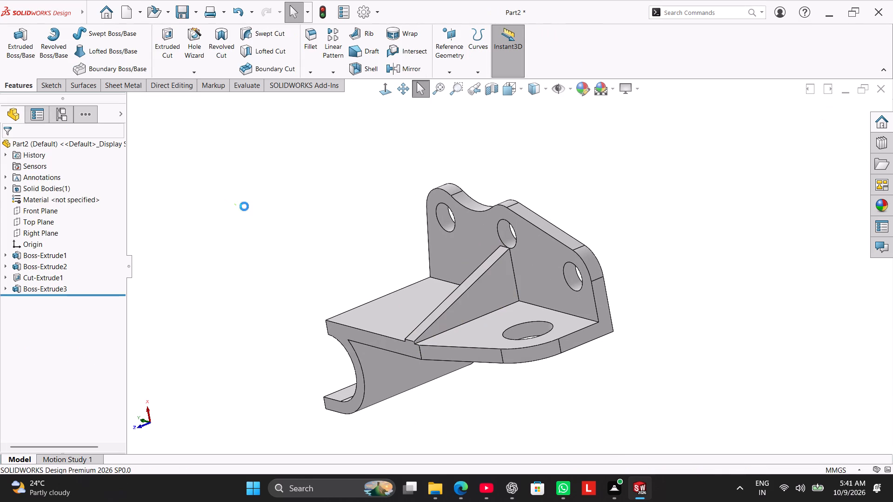
{"action": "left_click_drag", "start_coordinate": [244, 206], "coordinate": [240, 206]}
{"action": "middle_click_drag", "start_coordinate": [331, 246], "coordinate": [371, 277]}
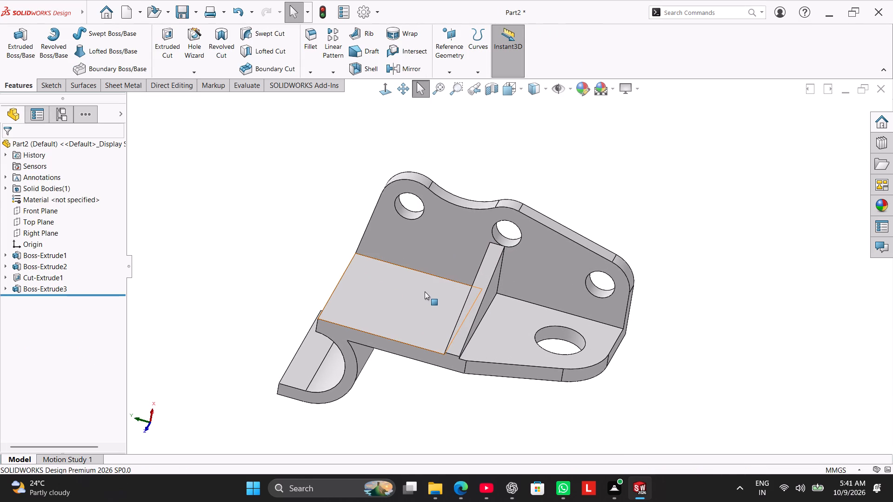
{"action": "scroll", "coordinate": [425, 291], "scroll_direction": "down", "scroll_amount": 1}
{"action": "right_click", "coordinate": [44, 287]}
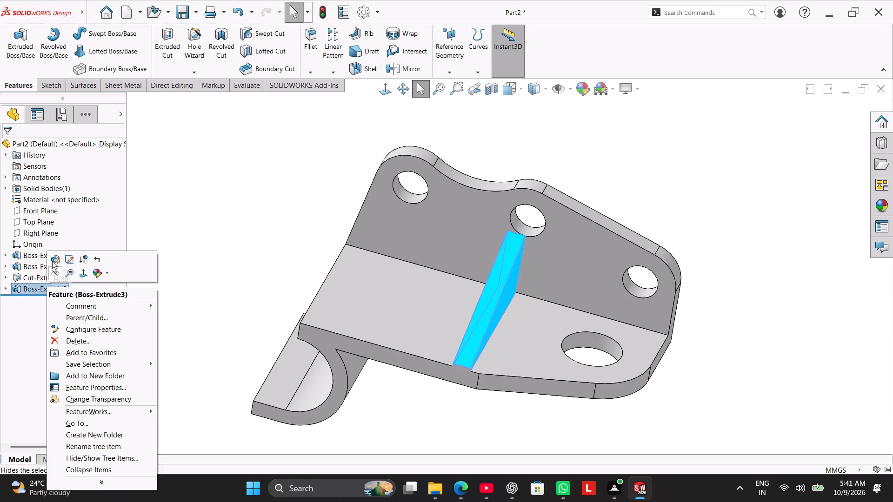
{"action": "left_click", "coordinate": [53, 258]}
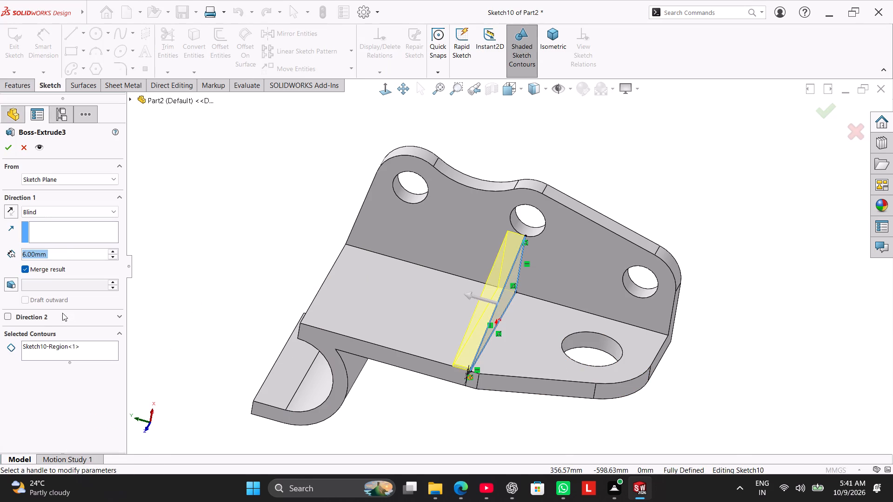
{"action": "left_click", "coordinate": [7, 148]}
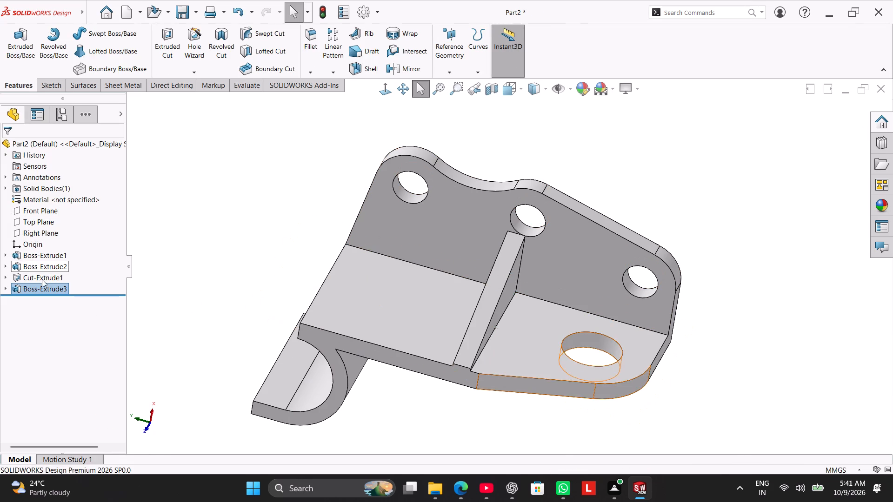
In the rib's sketch, delete the 1 mm dimension and the short horizontal line at the plate's outer edge.
{"action": "right_click", "coordinate": [43, 284]}
{"action": "left_click", "coordinate": [71, 252]}
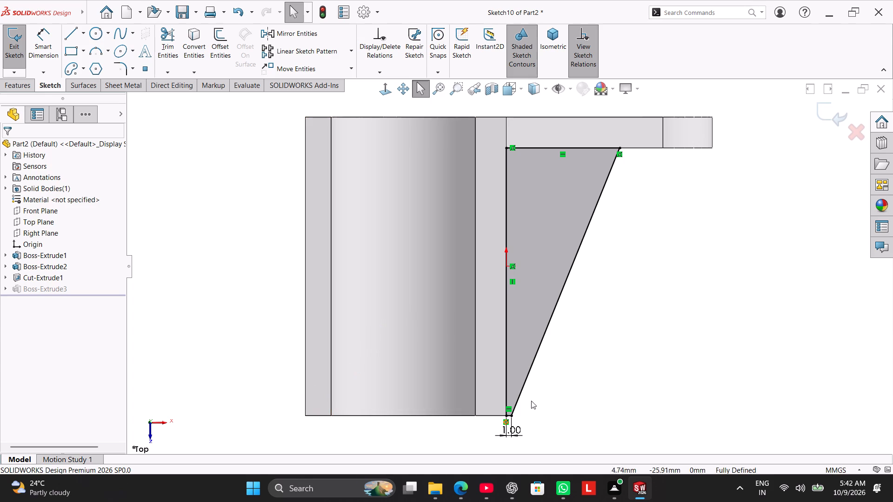
{"action": "scroll", "coordinate": [511, 436], "scroll_direction": "down", "scroll_amount": 5}
{"action": "right_click", "coordinate": [515, 360]}
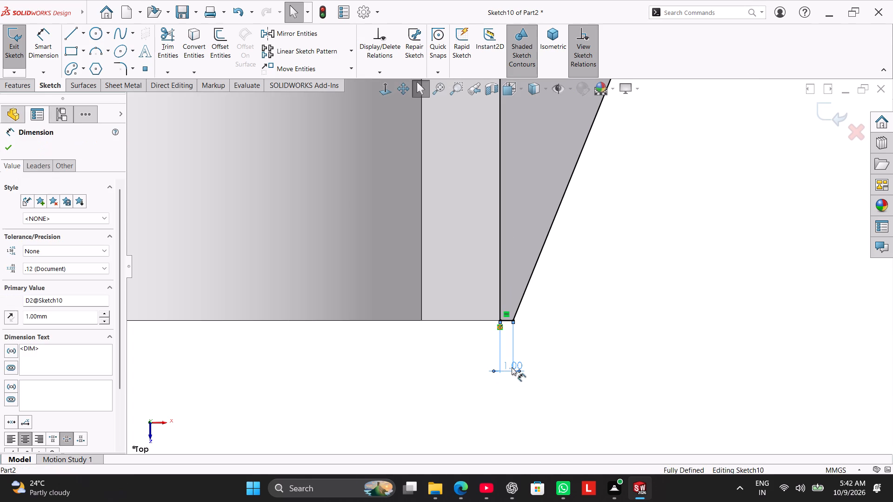
{"action": "left_click", "coordinate": [537, 370]}
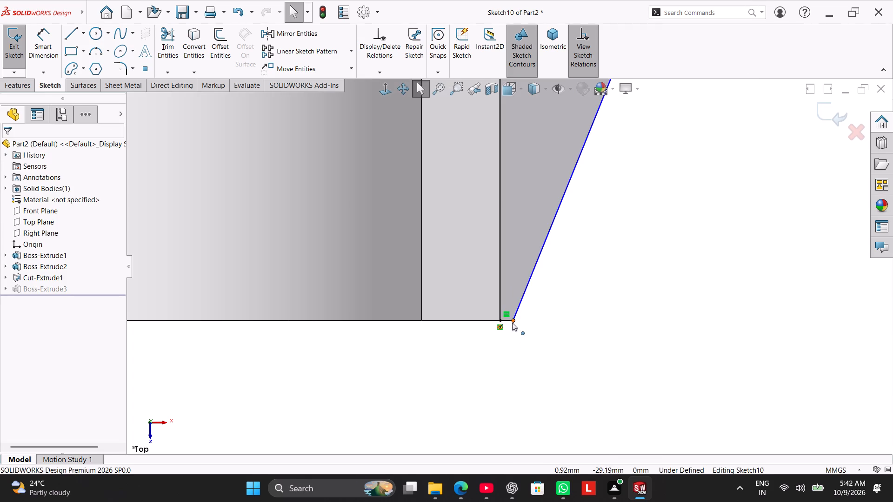
{"action": "right_click", "coordinate": [509, 322]}
{"action": "left_click", "coordinate": [543, 453]}
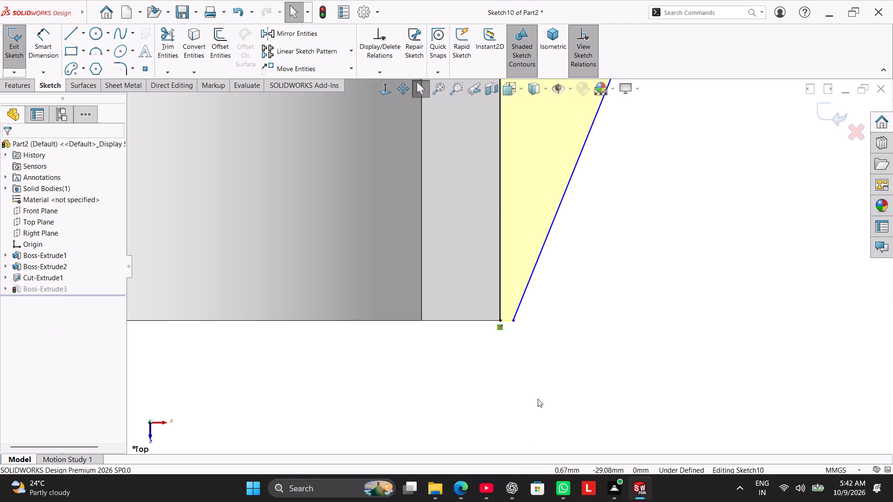
Move the slanted line's free endpoint onto the vertical line's end at the plate edge, closing the triangle, and exit the sketch.
{"action": "left_click_drag", "start_coordinate": [512, 321], "coordinate": [500, 321]}
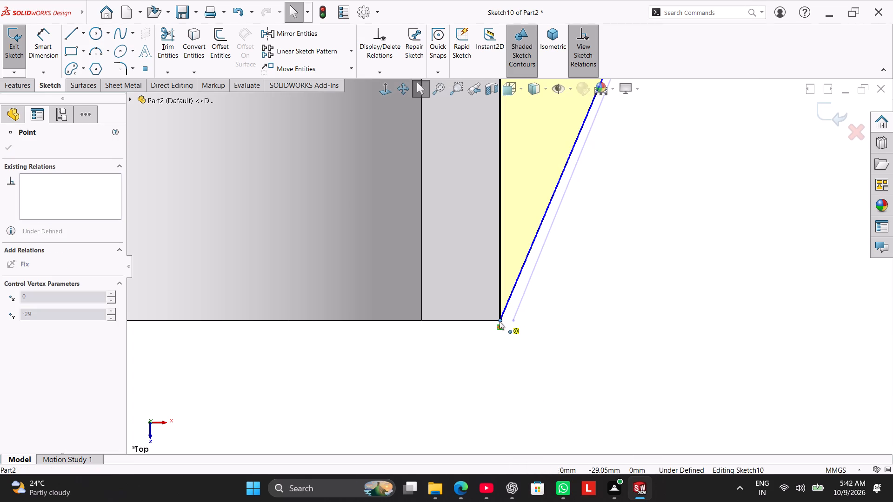
{"action": "left_click_drag", "start_coordinate": [500, 321], "coordinate": [498, 321]}
{"action": "left_click", "coordinate": [486, 353]}
{"action": "scroll", "coordinate": [501, 368], "scroll_direction": "up", "scroll_amount": 5}
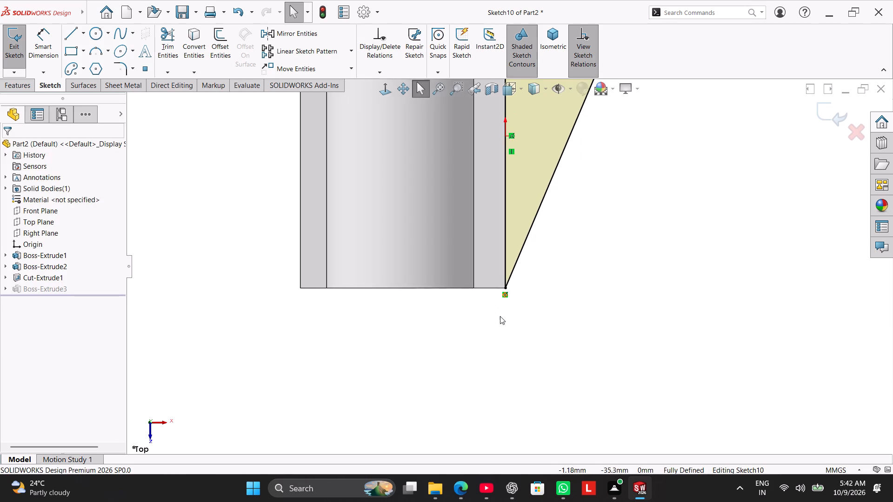
{"action": "scroll", "coordinate": [513, 275], "scroll_direction": "down", "scroll_amount": 8}
{"action": "left_click", "coordinate": [500, 333]}
{"action": "middle_click_drag", "start_coordinate": [495, 341], "coordinate": [424, 269]}
{"action": "scroll", "coordinate": [428, 273], "scroll_direction": "up", "scroll_amount": 1}
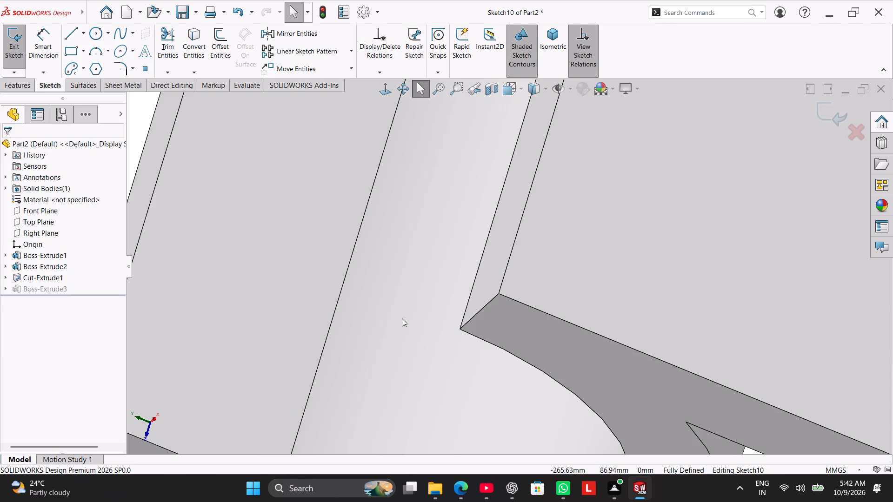
{"action": "scroll", "coordinate": [369, 317], "scroll_direction": "up", "scroll_amount": 8}
{"action": "right_click_drag", "start_coordinate": [202, 323], "coordinate": [297, 242]}
Edit the triangular rib's extrusion to Mid Plane with a 10 mm depth.
{"action": "right_click_drag", "start_coordinate": [265, 270], "coordinate": [366, 196]}
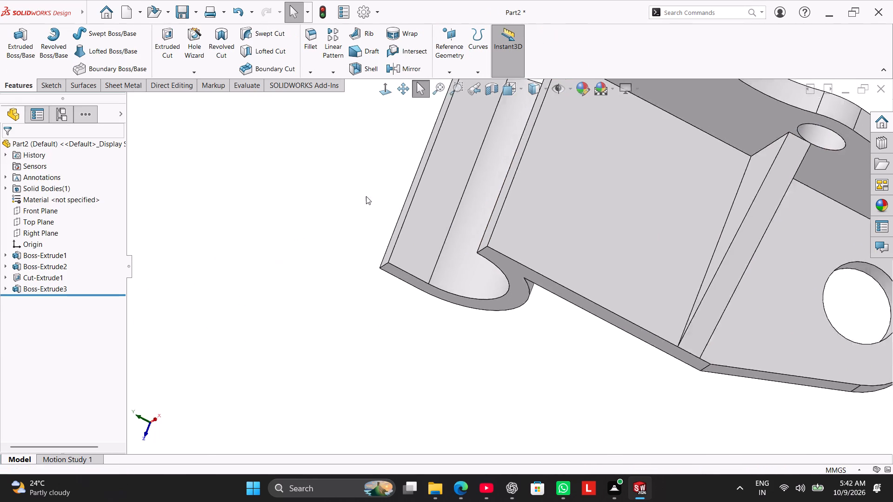
{"action": "right_click_drag", "start_coordinate": [366, 196], "coordinate": [362, 196]}
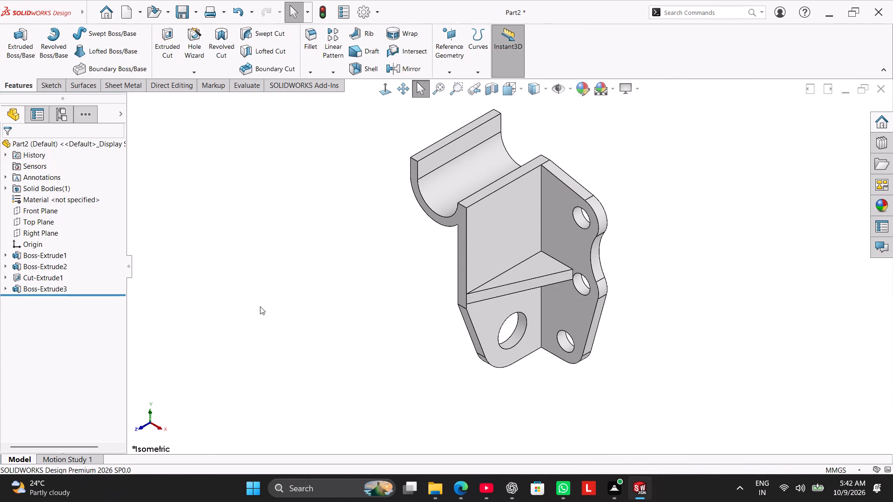
{"action": "middle_click_drag", "start_coordinate": [262, 303], "coordinate": [282, 160]}
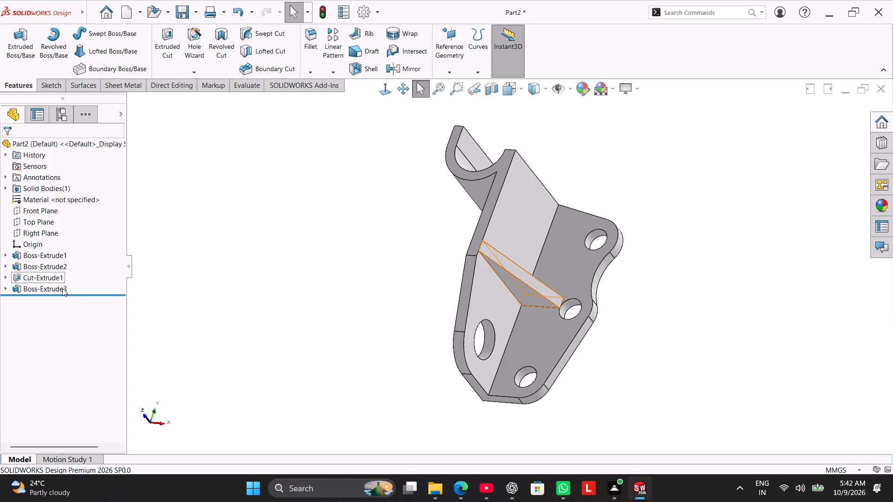
{"action": "scroll", "coordinate": [534, 305], "scroll_direction": "down", "scroll_amount": 3}
{"action": "scroll", "coordinate": [583, 300], "scroll_direction": "down", "scroll_amount": 3}
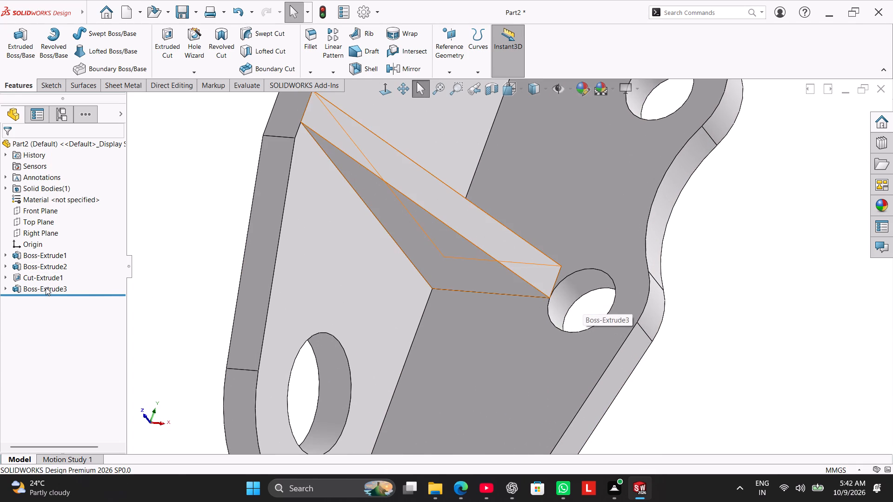
{"action": "left_click", "coordinate": [43, 287]}
{"action": "left_click", "coordinate": [51, 259]}
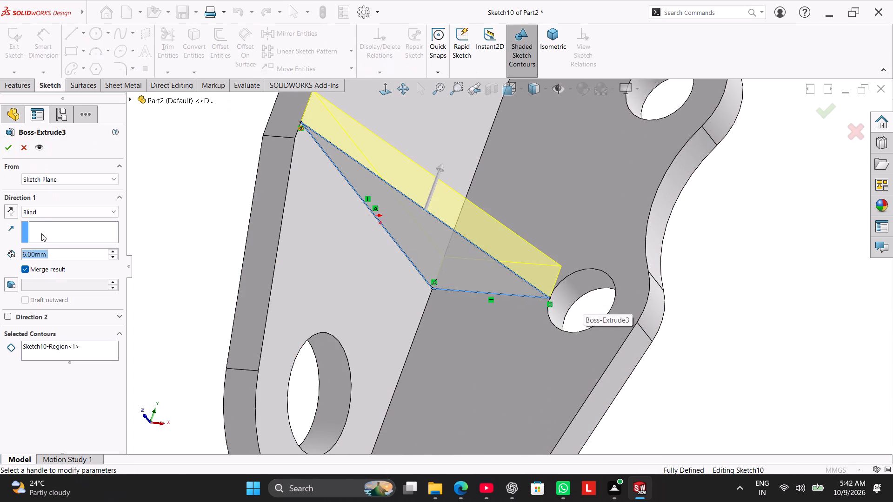
{"action": "left_click", "coordinate": [45, 212]}
{"action": "left_click", "coordinate": [49, 270]}
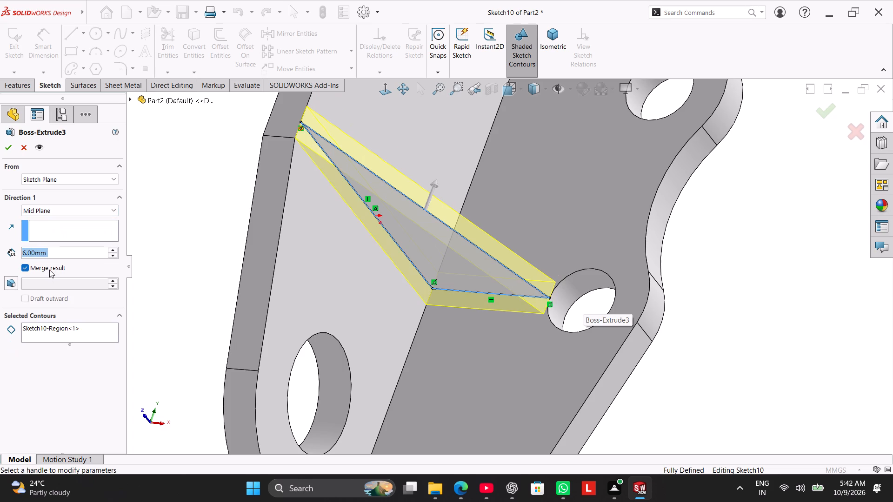
{"action": "type", "text": "10"}
{"action": "key", "text": "Return"}
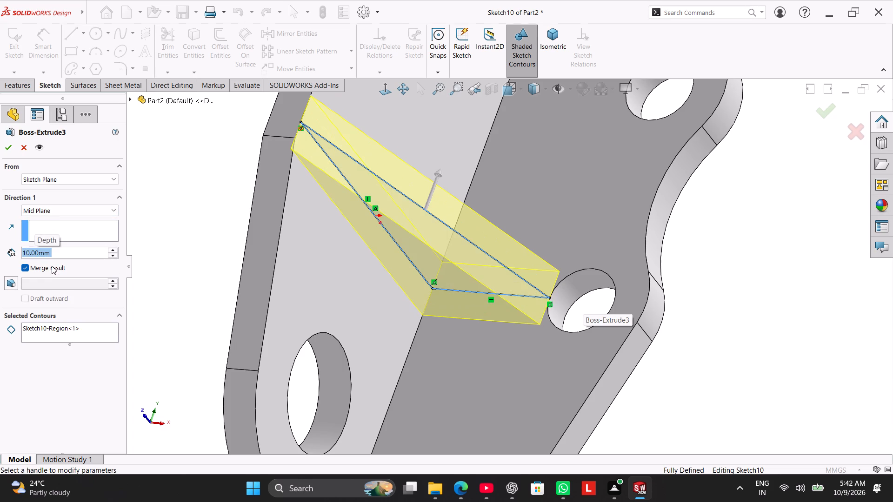
{"action": "left_click", "coordinate": [6, 146]}
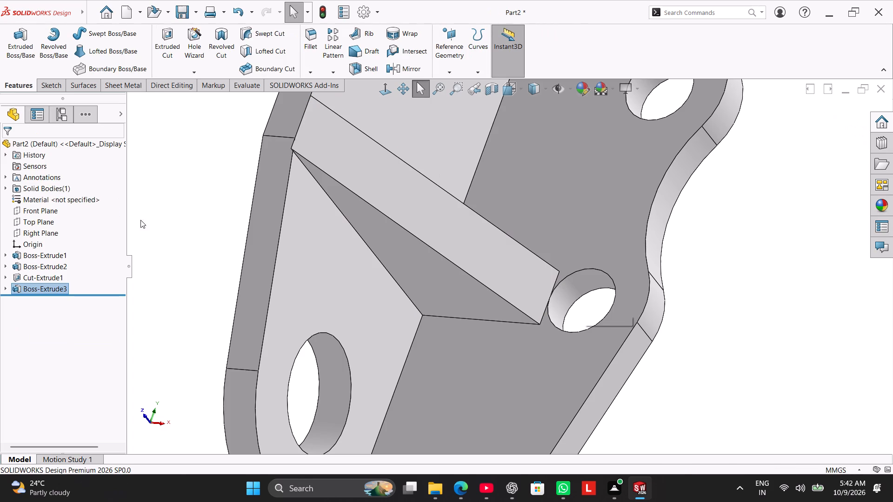
{"action": "left_click", "coordinate": [167, 231]}
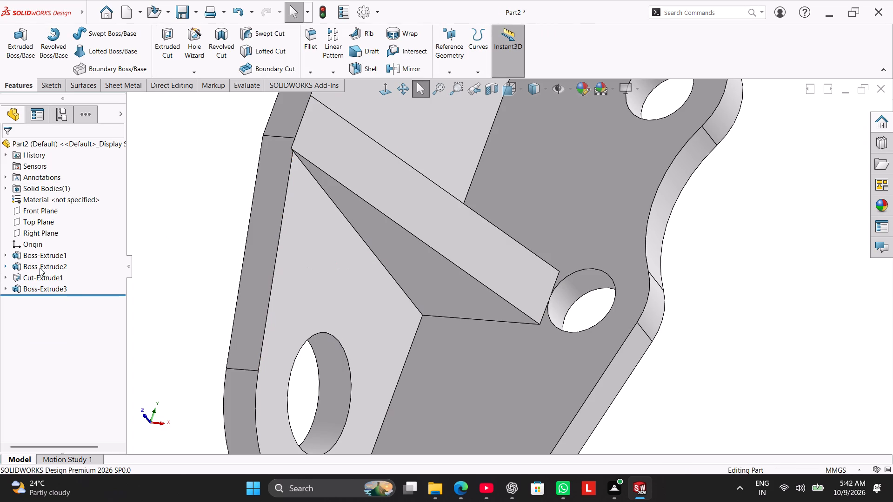
Examine how the rib's ends meet the middle flange hole and the upright plate's outer edge.
{"action": "scroll", "coordinate": [432, 262], "scroll_direction": "up", "scroll_amount": 1}
{"action": "scroll", "coordinate": [505, 244], "scroll_direction": "down", "scroll_amount": 4}
{"action": "scroll", "coordinate": [557, 292], "scroll_direction": "down", "scroll_amount": 3}
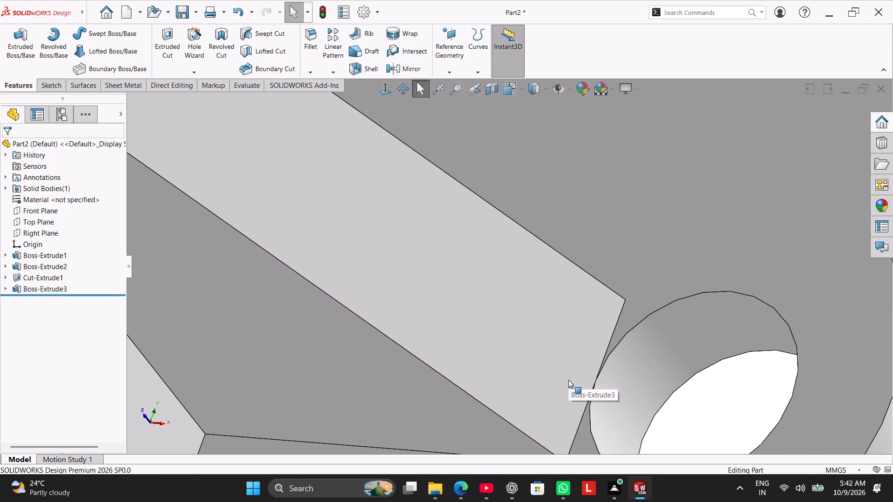
{"action": "scroll", "coordinate": [567, 380], "scroll_direction": "down", "scroll_amount": 2}
{"action": "scroll", "coordinate": [567, 380], "scroll_direction": "up", "scroll_amount": 8}
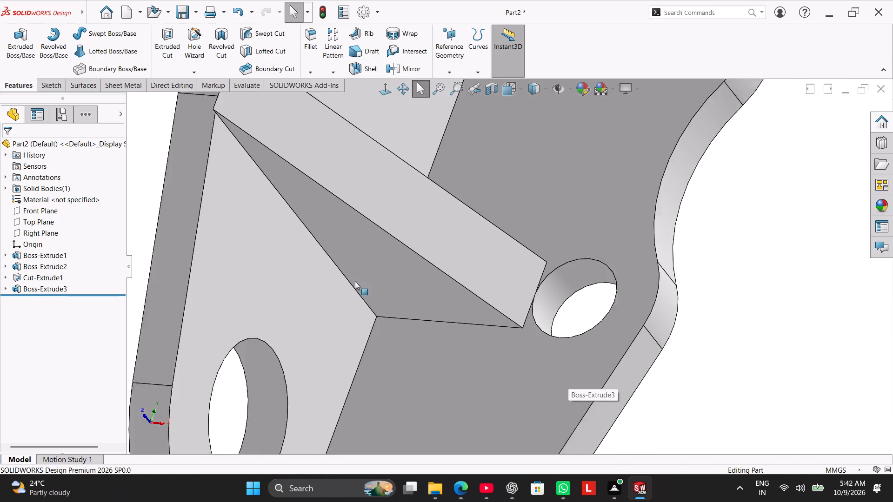
{"action": "scroll", "coordinate": [355, 281], "scroll_direction": "up", "scroll_amount": 4}
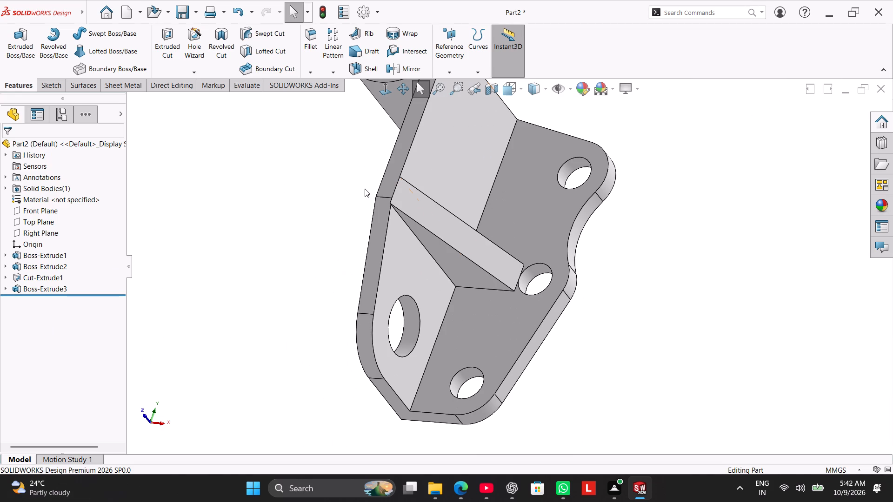
{"action": "scroll", "coordinate": [360, 198], "scroll_direction": "up", "scroll_amount": 2}
{"action": "scroll", "coordinate": [405, 196], "scroll_direction": "down", "scroll_amount": 3}
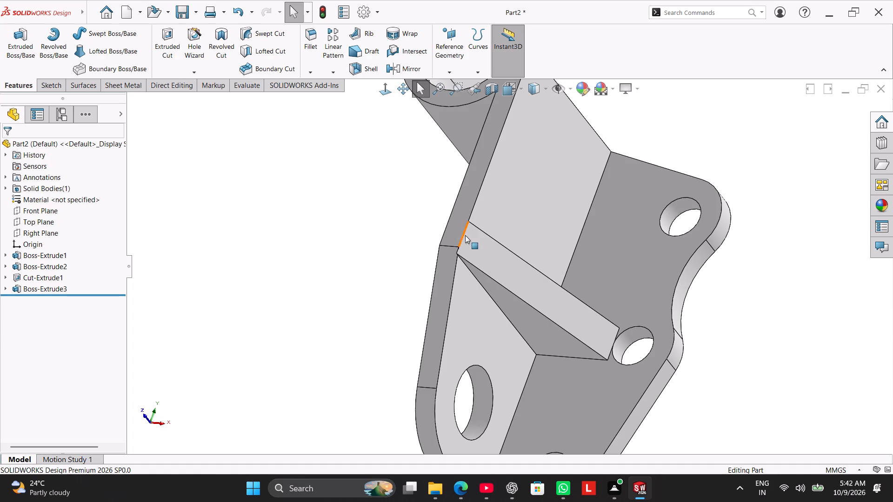
{"action": "middle_click_drag", "start_coordinate": [401, 238], "coordinate": [416, 272]}
{"action": "scroll", "coordinate": [465, 248], "scroll_direction": "down", "scroll_amount": 4}
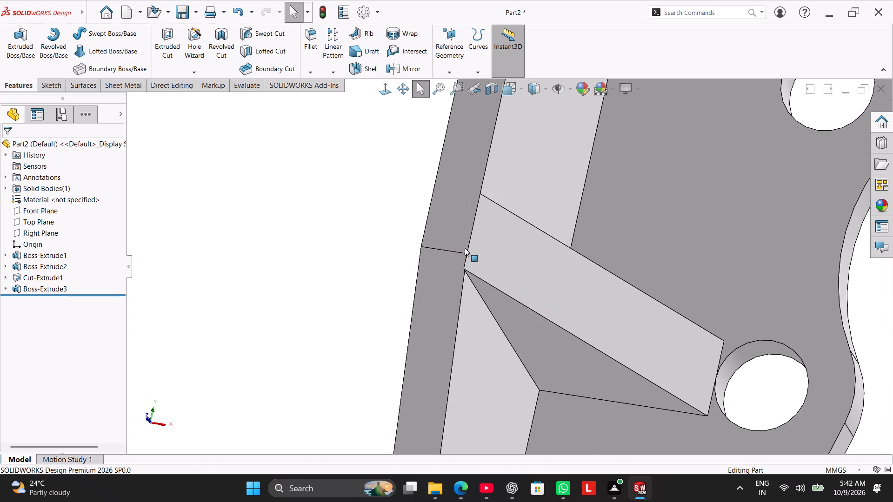
{"action": "scroll", "coordinate": [464, 255], "scroll_direction": "down", "scroll_amount": 2}
{"action": "middle_click_drag", "start_coordinate": [370, 269], "coordinate": [389, 298]}
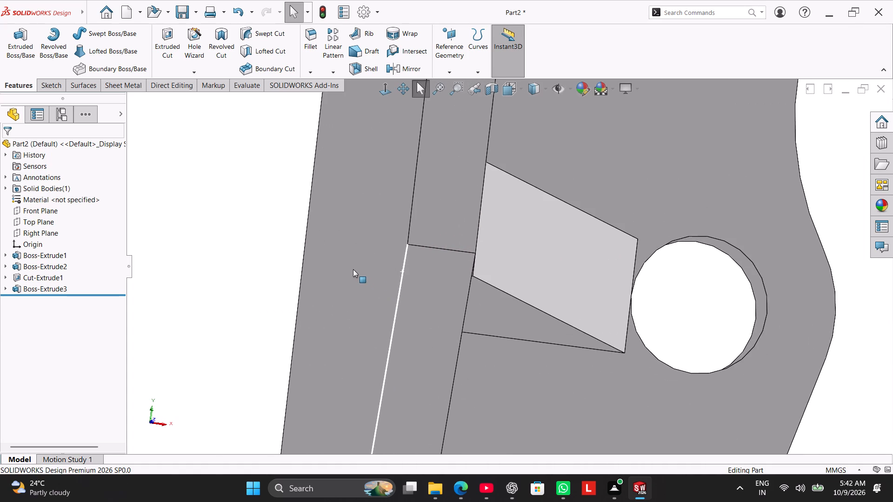
{"action": "middle_click_drag", "start_coordinate": [352, 269], "coordinate": [323, 248]}
{"action": "scroll", "coordinate": [331, 252], "scroll_direction": "up", "scroll_amount": 3}
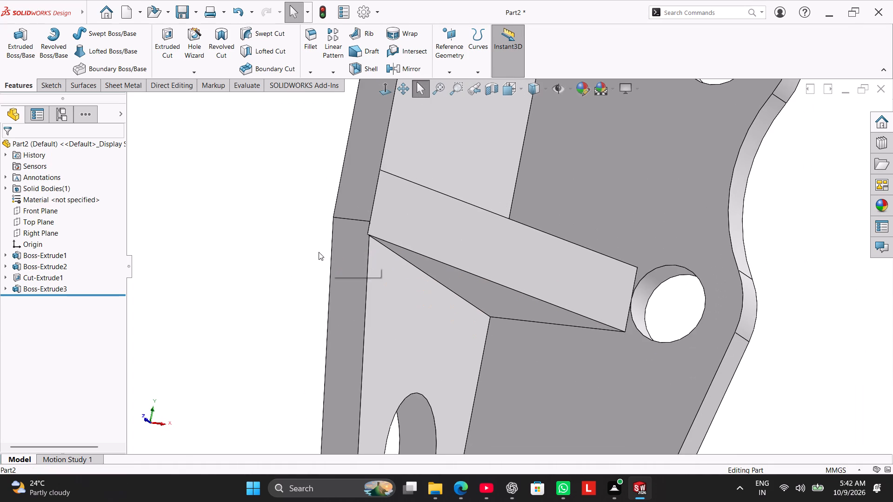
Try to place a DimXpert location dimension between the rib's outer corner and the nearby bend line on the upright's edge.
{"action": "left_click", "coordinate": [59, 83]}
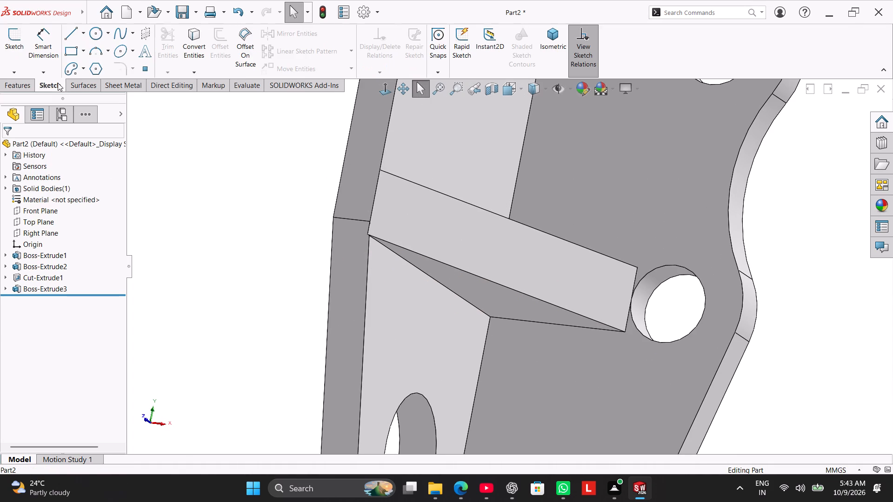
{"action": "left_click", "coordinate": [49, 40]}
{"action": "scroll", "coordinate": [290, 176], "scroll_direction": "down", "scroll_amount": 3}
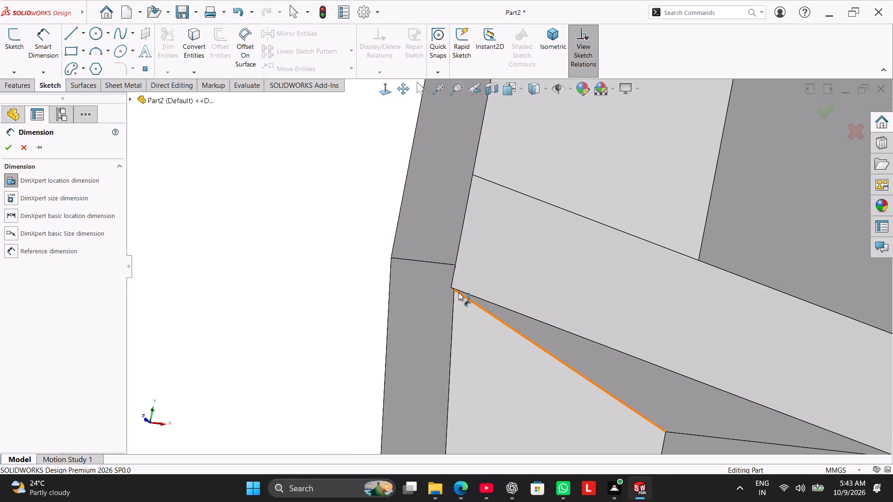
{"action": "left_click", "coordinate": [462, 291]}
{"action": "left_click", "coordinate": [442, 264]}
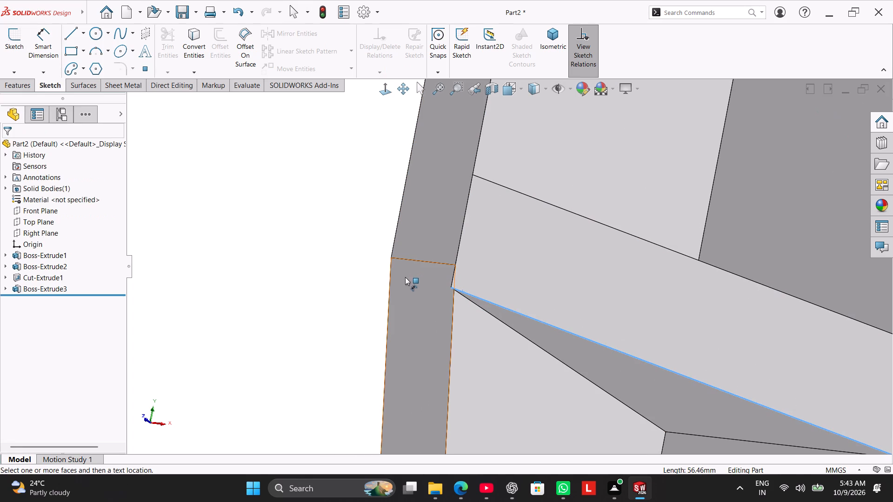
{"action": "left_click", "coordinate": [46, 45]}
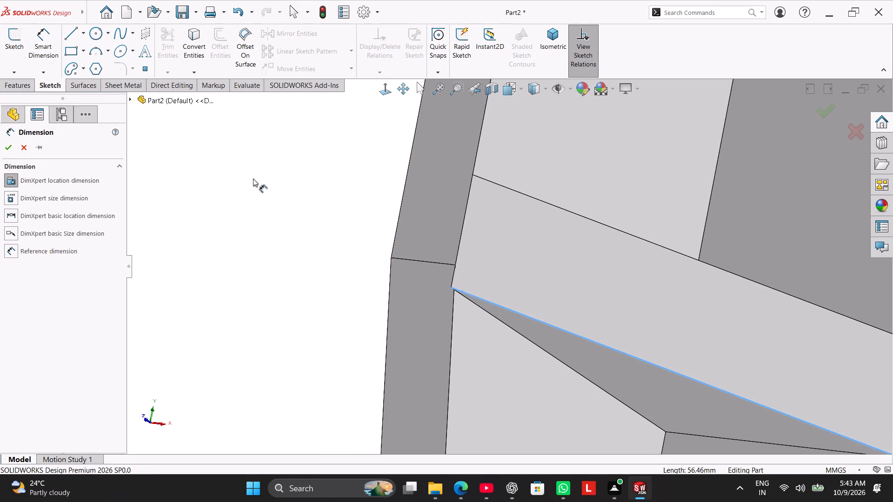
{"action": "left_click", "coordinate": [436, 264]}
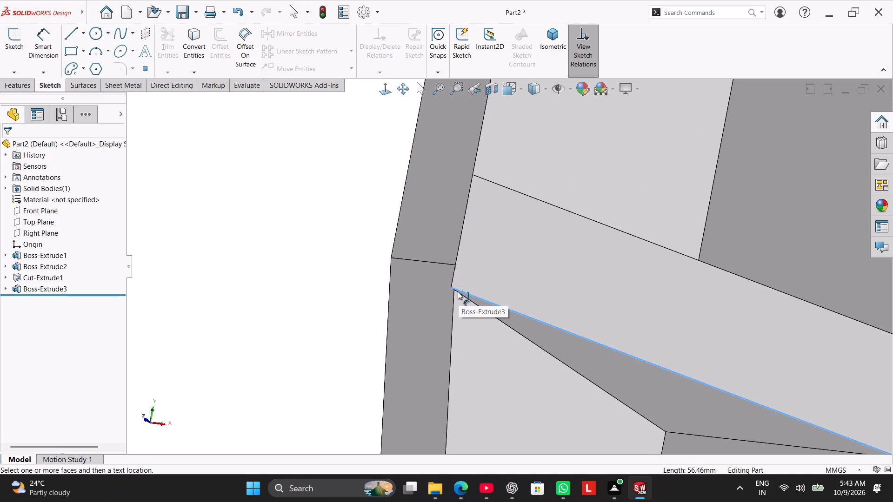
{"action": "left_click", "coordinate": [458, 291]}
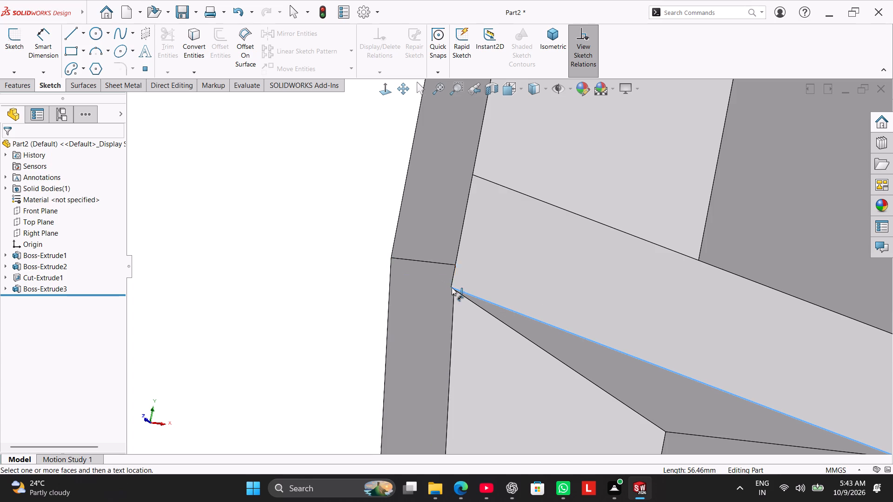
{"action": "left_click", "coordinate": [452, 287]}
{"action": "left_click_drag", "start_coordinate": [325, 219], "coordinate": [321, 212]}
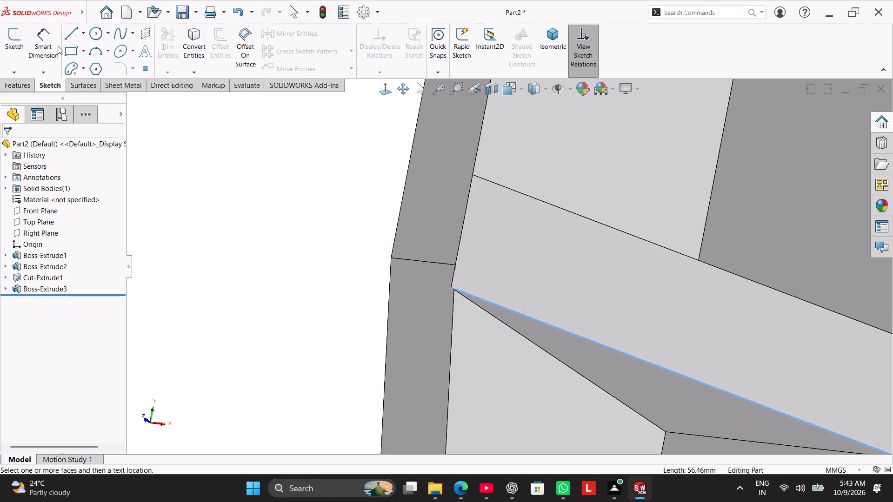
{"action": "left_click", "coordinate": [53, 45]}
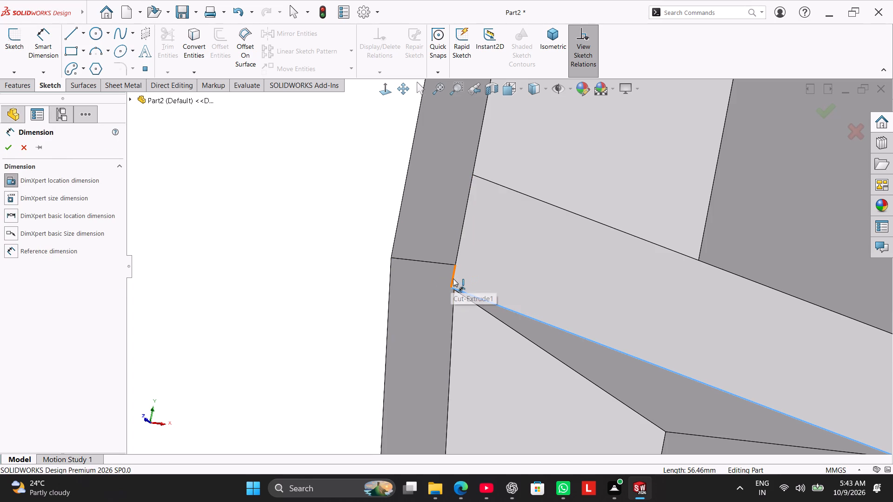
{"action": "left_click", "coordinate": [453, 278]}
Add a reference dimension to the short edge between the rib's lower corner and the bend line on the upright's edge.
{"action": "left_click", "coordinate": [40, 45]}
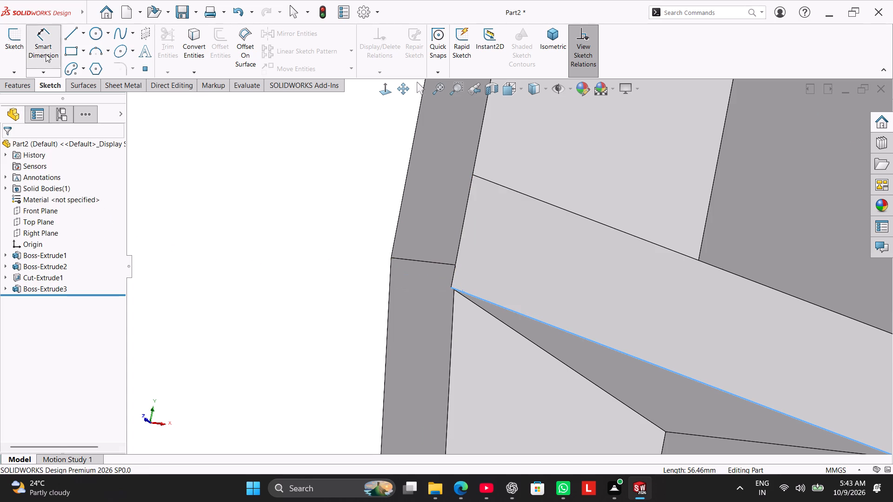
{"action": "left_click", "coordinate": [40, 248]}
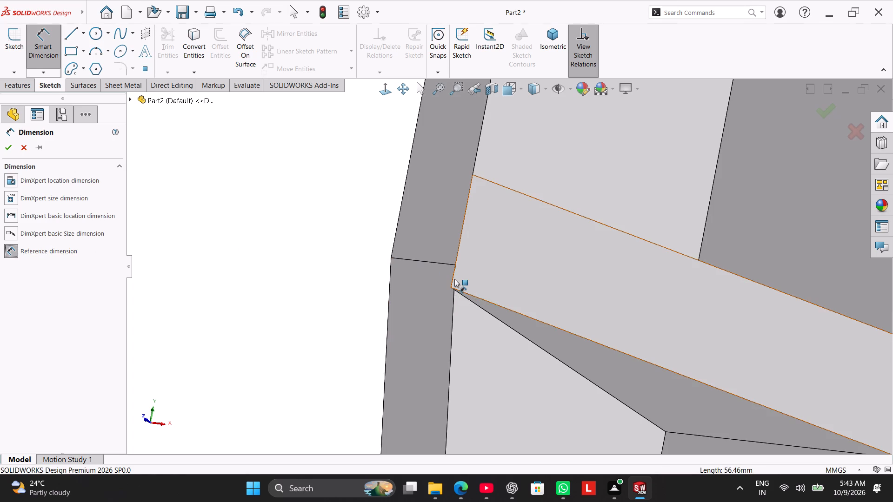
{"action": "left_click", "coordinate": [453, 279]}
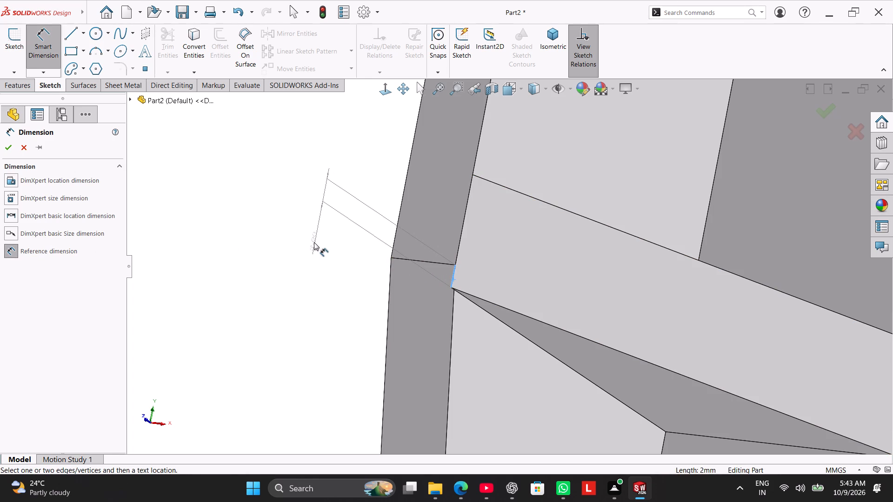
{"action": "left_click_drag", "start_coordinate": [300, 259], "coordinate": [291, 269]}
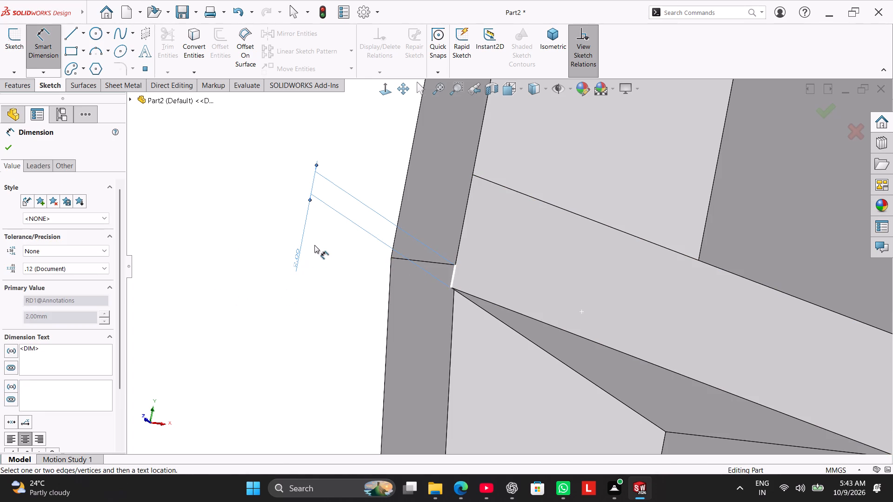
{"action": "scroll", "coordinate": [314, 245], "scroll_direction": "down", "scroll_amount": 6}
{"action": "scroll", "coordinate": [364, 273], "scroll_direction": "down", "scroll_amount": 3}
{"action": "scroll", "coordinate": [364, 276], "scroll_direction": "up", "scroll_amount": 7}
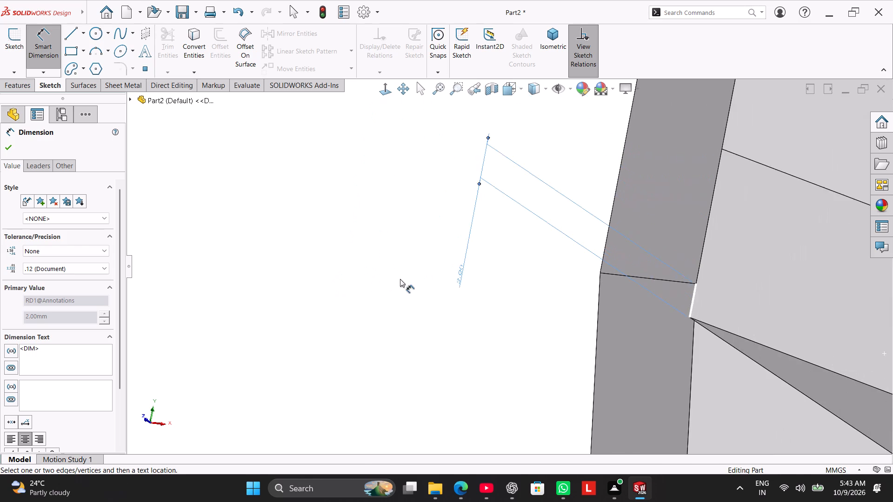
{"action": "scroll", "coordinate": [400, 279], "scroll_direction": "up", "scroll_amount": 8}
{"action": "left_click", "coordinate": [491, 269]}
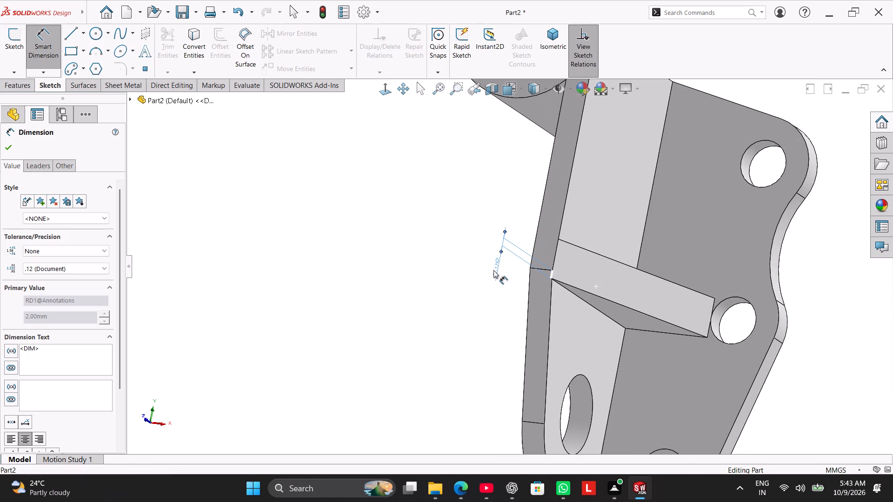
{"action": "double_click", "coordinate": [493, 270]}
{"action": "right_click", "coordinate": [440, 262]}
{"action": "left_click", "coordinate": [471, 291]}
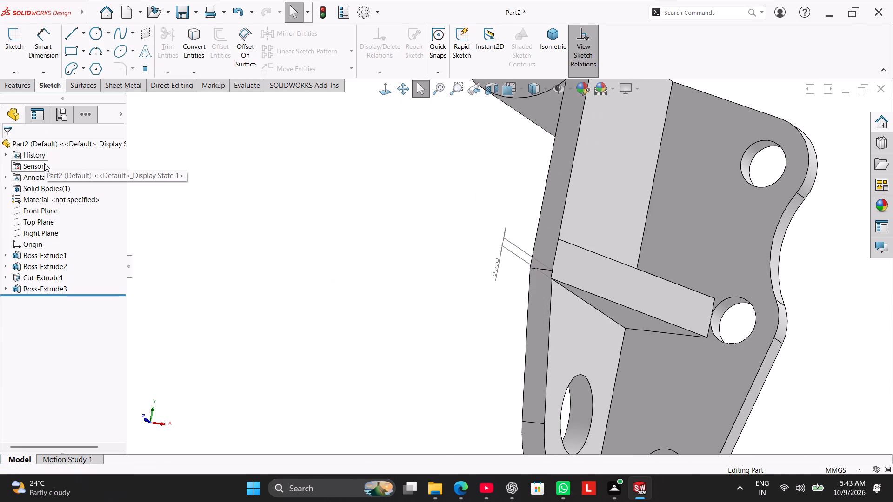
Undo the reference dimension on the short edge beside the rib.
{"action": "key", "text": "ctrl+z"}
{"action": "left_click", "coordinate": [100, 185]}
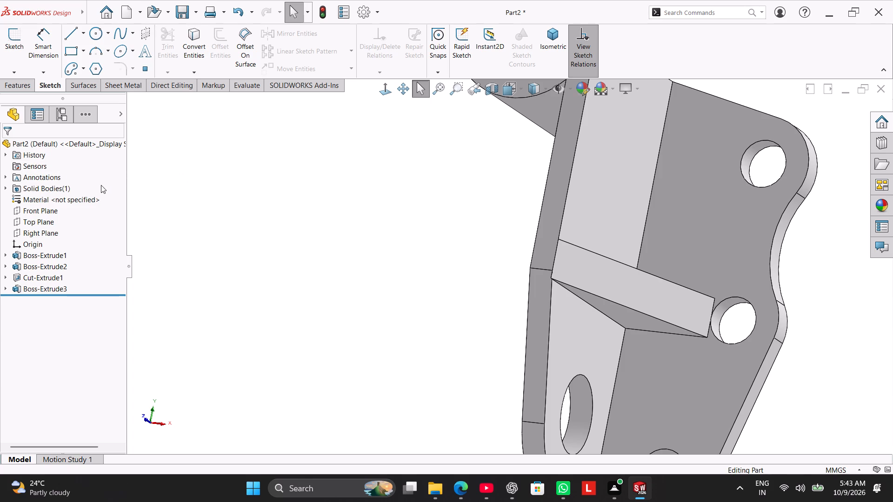
In the upright's cut sketch, set the vertical distance from the 20 mm hole's centre to the slanted line's upper end to 27 mm.
{"action": "scroll", "coordinate": [292, 298], "scroll_direction": "up", "scroll_amount": 3}
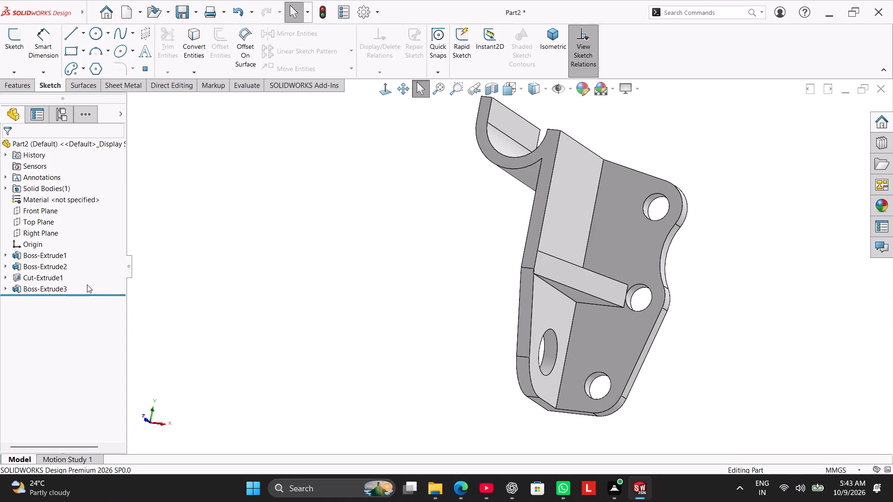
{"action": "left_click", "coordinate": [50, 276]}
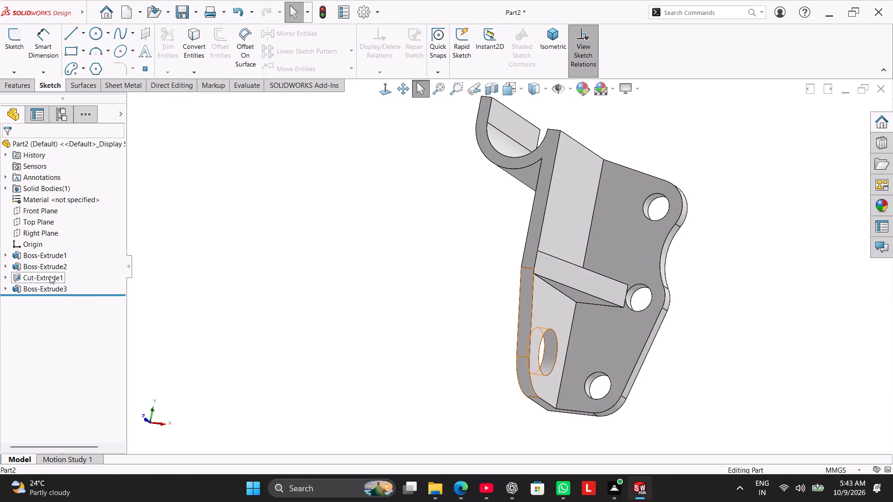
{"action": "left_click", "coordinate": [73, 250]}
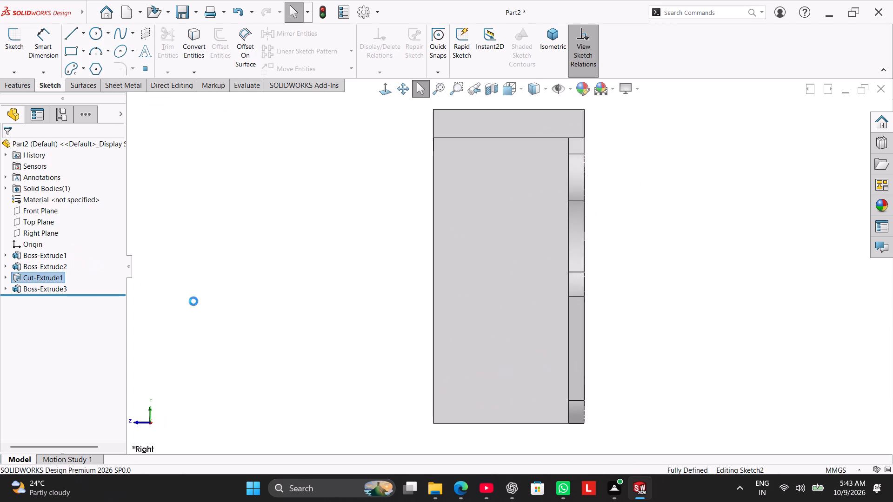
{"action": "double_click", "coordinate": [372, 333]}
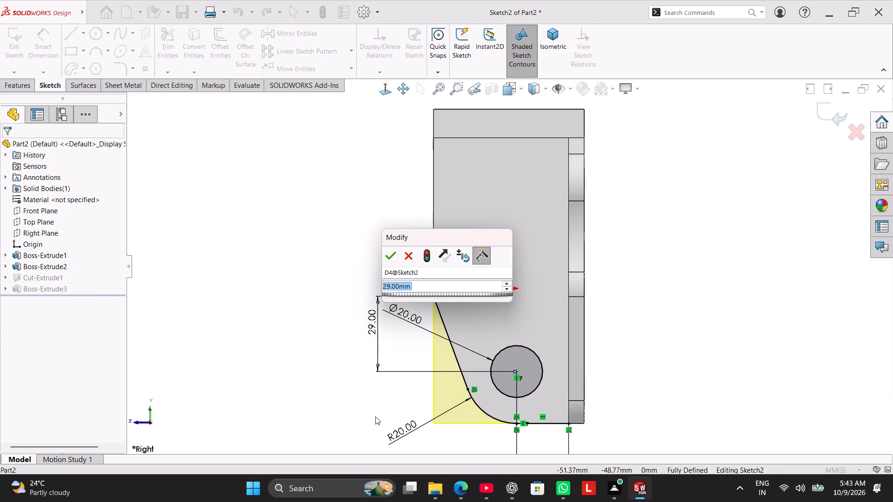
{"action": "key", "text": "2"}
{"action": "key", "text": "7"}
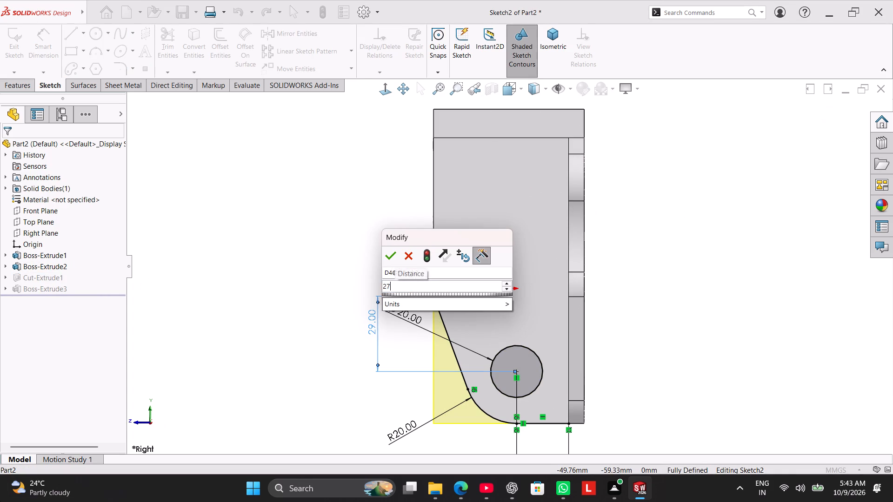
{"action": "key", "text": "Return"}
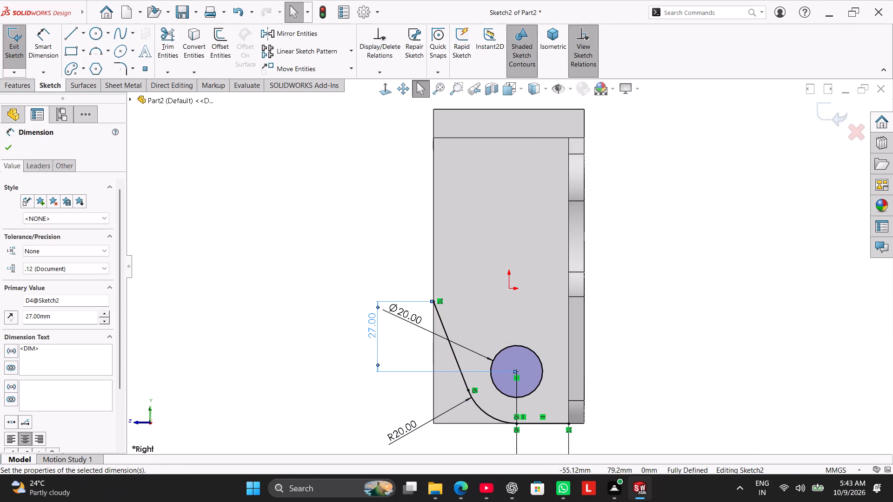
{"action": "left_click", "coordinate": [15, 53]}
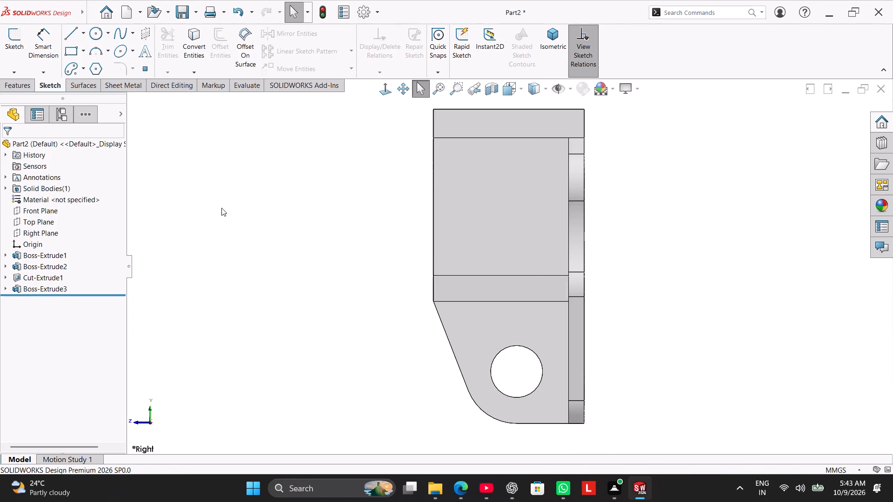
Examine how the rib meets the upright plate's outer edge, the slanted cut and the middle flange hole.
{"action": "left_click", "coordinate": [221, 208]}
{"action": "middle_click_drag", "start_coordinate": [286, 255], "coordinate": [340, 262]}
{"action": "right_click_drag", "start_coordinate": [203, 279], "coordinate": [353, 172]}
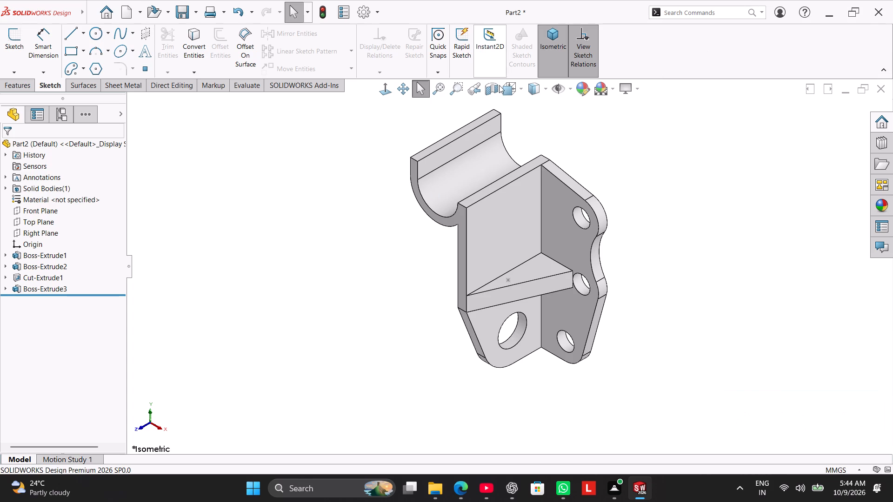
{"action": "right_click_drag", "start_coordinate": [330, 288], "coordinate": [453, 188]}
{"action": "left_click", "coordinate": [374, 265]}
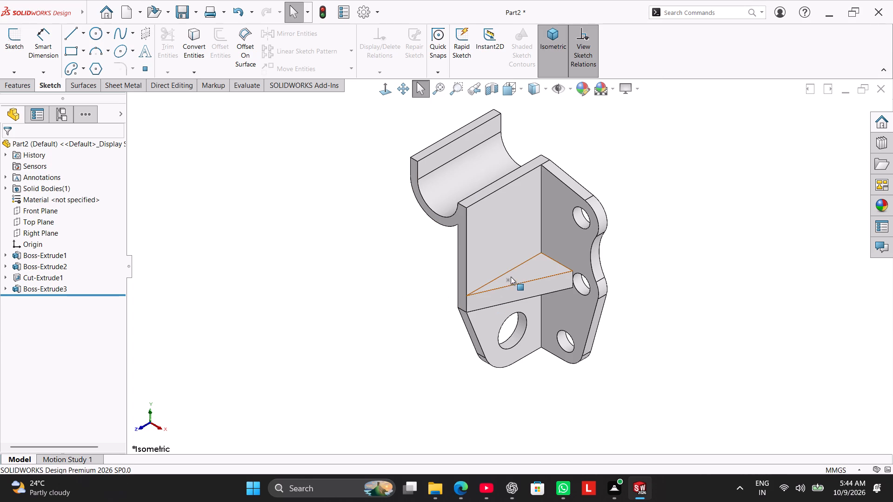
{"action": "left_click_drag", "start_coordinate": [367, 286], "coordinate": [364, 282]}
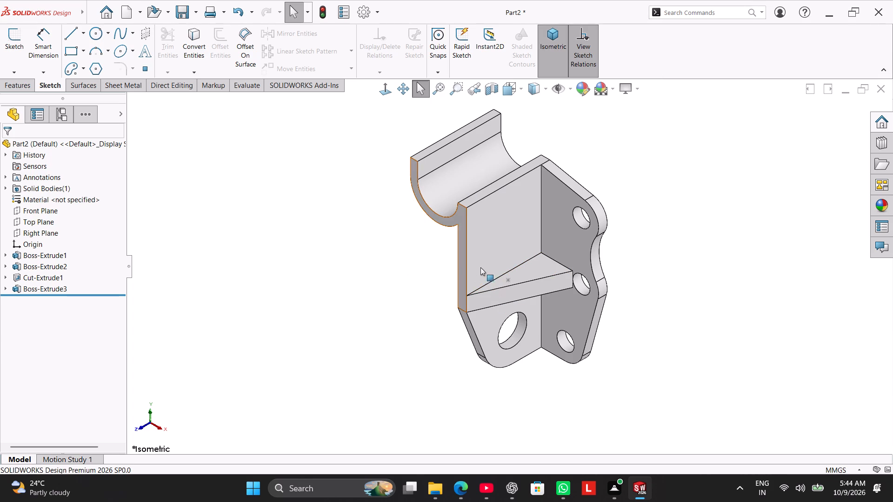
{"action": "double_click", "coordinate": [509, 282]}
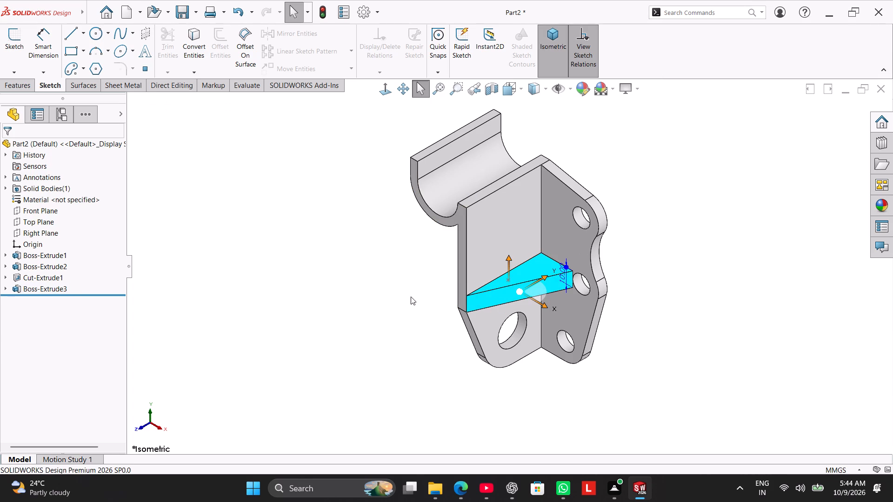
{"action": "left_click", "coordinate": [411, 297]}
{"action": "scroll", "coordinate": [522, 251], "scroll_direction": "down", "scroll_amount": 8}
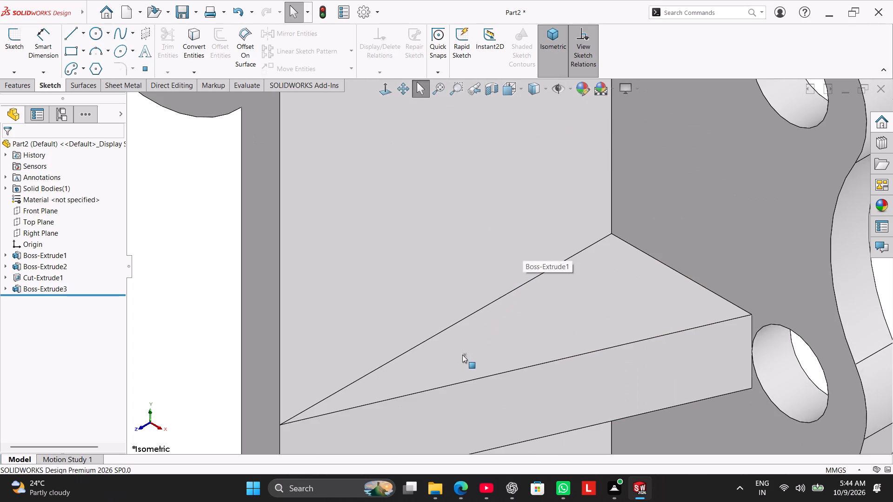
{"action": "left_click", "coordinate": [466, 356]}
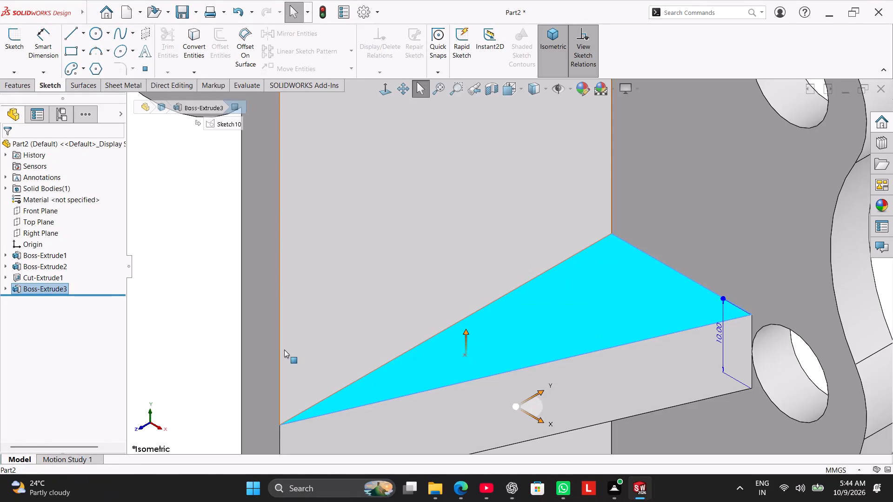
{"action": "scroll", "coordinate": [280, 323], "scroll_direction": "up", "scroll_amount": 2}
{"action": "left_click", "coordinate": [287, 317]}
{"action": "scroll", "coordinate": [407, 313], "scroll_direction": "up", "scroll_amount": 2}
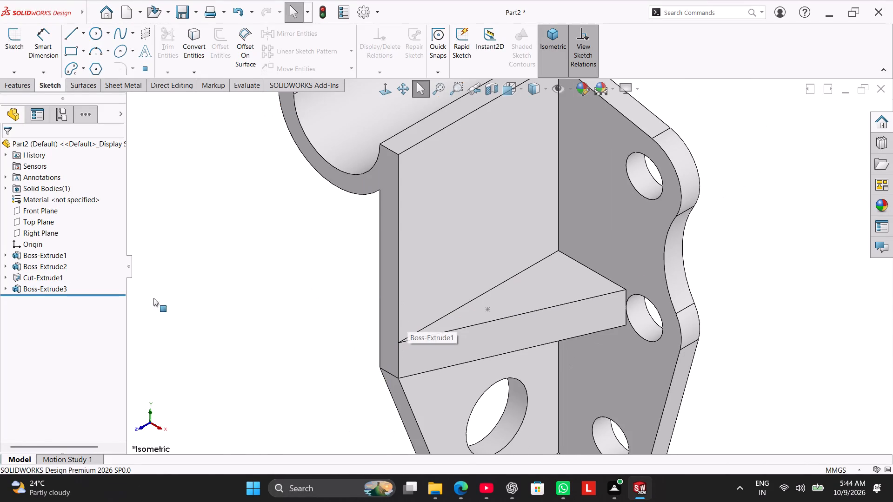
{"action": "left_click_drag", "start_coordinate": [239, 317], "coordinate": [414, 218]}
{"action": "right_click_drag", "start_coordinate": [280, 304], "coordinate": [477, 192]}
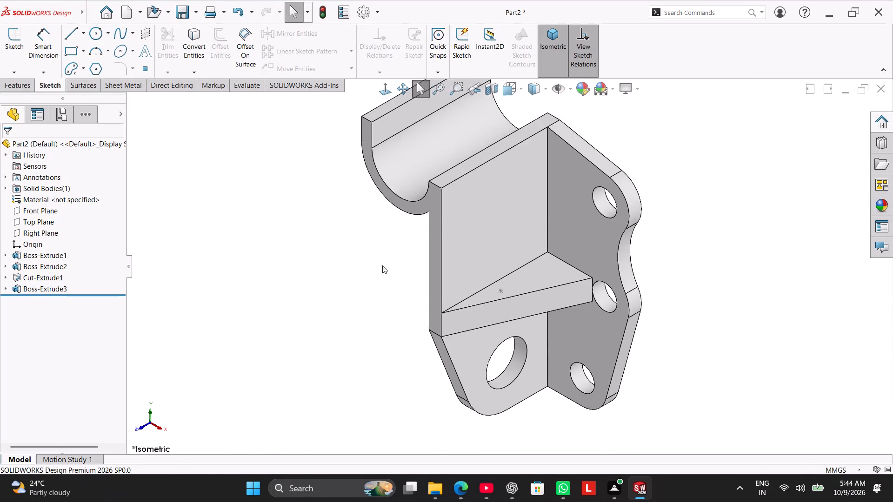
{"action": "left_click", "coordinate": [337, 297]}
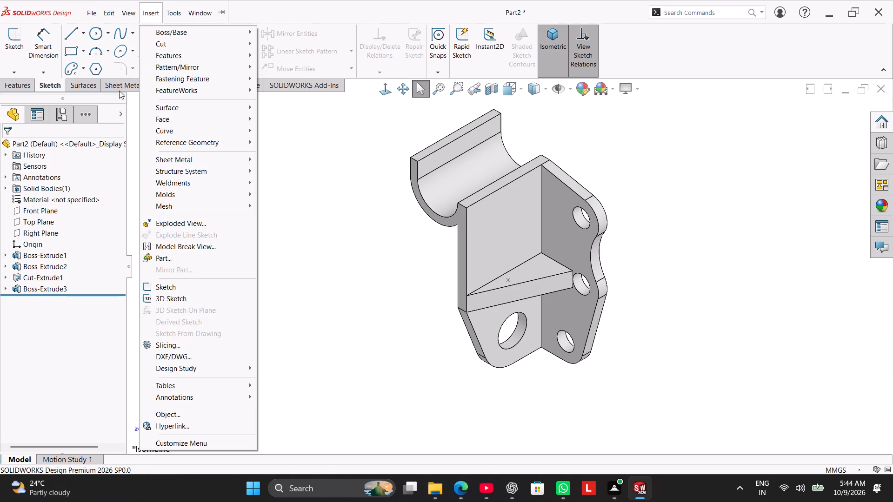
{"action": "left_click", "coordinate": [268, 187]}
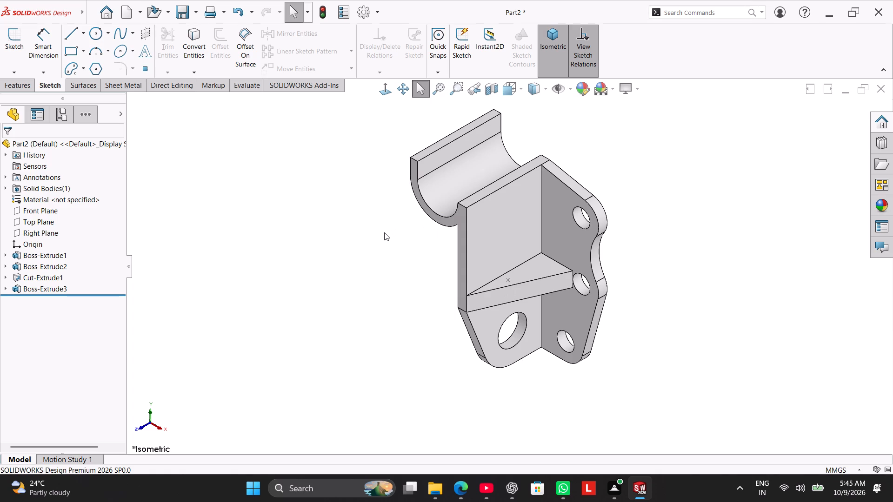
Fillet the edge where the hook's outer curve meets the back of the upright plate with a 14 mm radius.
{"action": "middle_click_drag", "start_coordinate": [408, 248], "coordinate": [445, 207]}
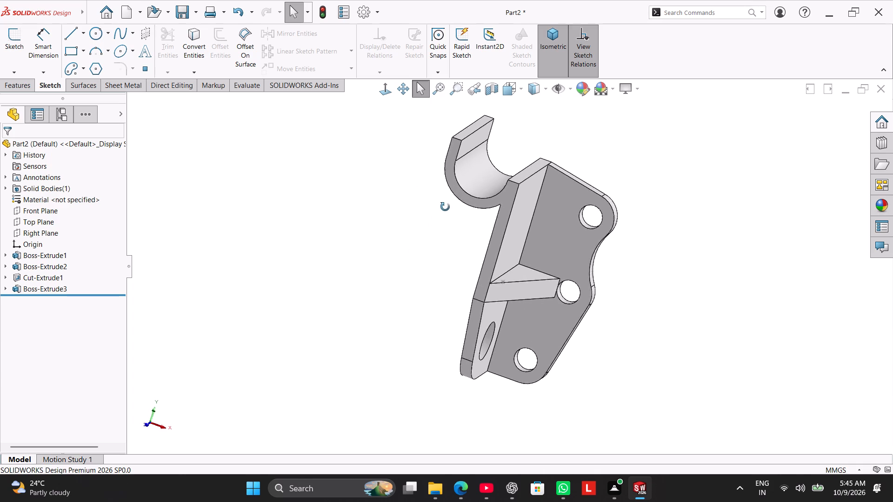
{"action": "middle_click_drag", "start_coordinate": [445, 207], "coordinate": [484, 132]}
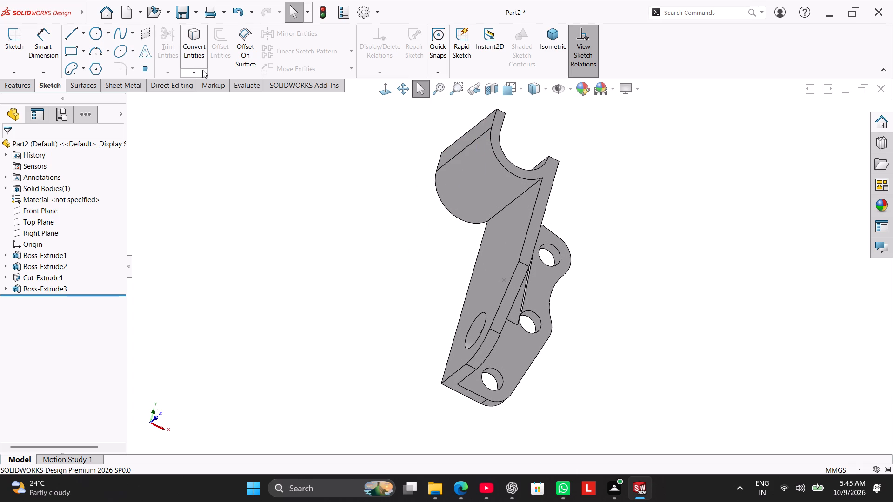
{"action": "left_click", "coordinate": [15, 88]}
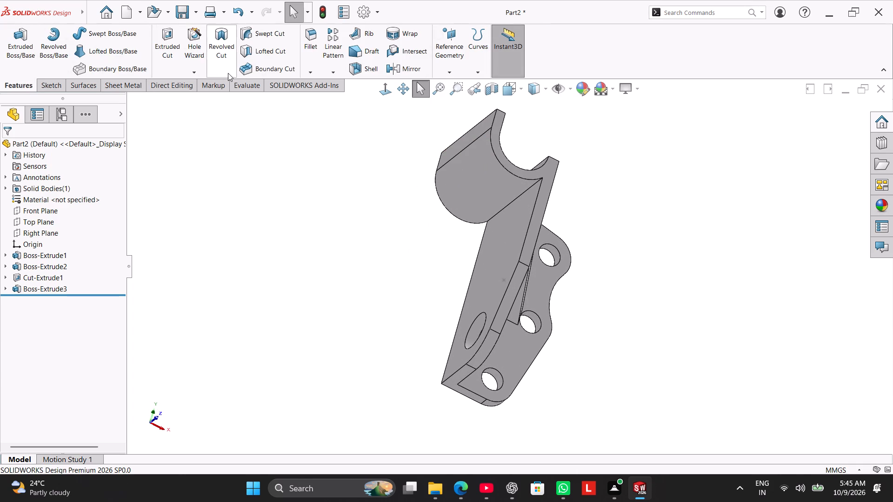
{"action": "left_click", "coordinate": [310, 41]}
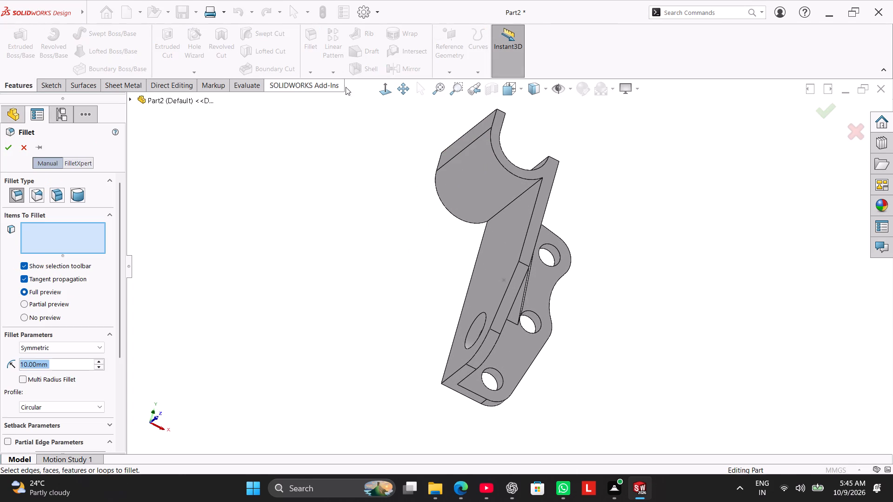
{"action": "left_click", "coordinate": [528, 188]}
{"action": "middle_click_drag", "start_coordinate": [369, 226], "coordinate": [324, 277]}
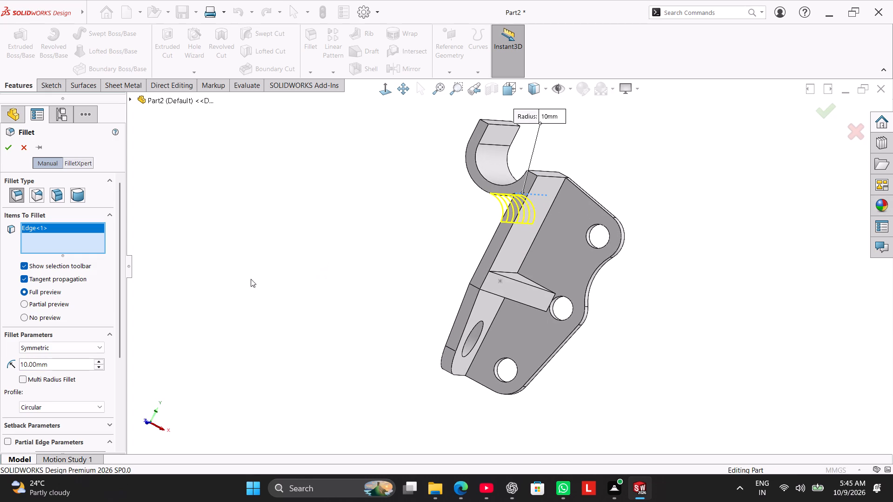
{"action": "double_click", "coordinate": [47, 366]}
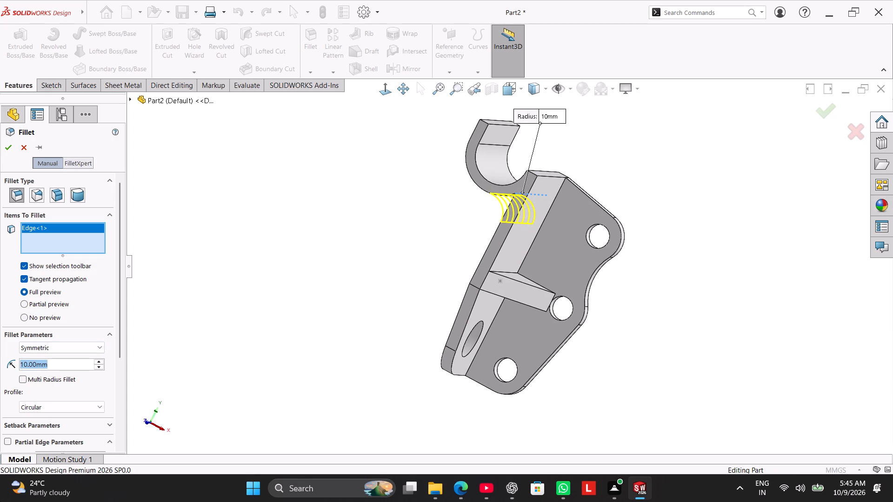
{"action": "key", "text": "1"}
{"action": "key", "text": "4"}
{"action": "key", "text": "Return"}
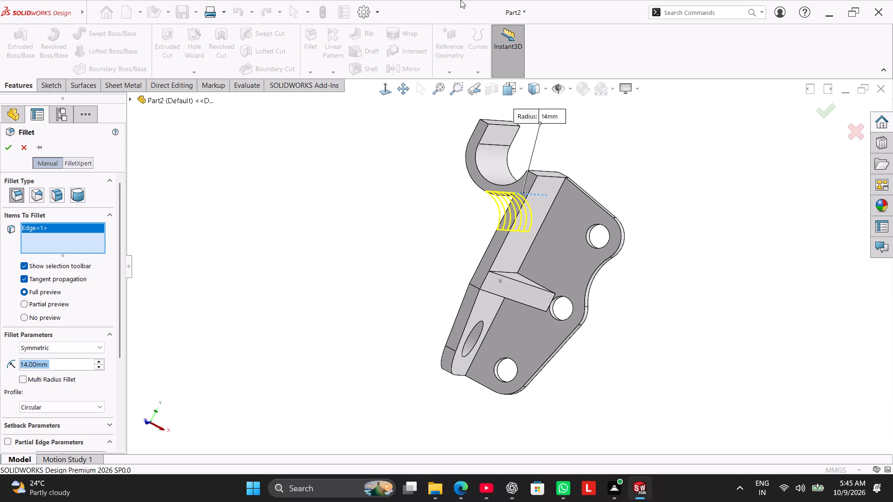
{"action": "left_click", "coordinate": [7, 150]}
{"action": "left_click", "coordinate": [241, 183]}
Start a sketch on the upright's inner face above the rib and draw a corner rectangle about 28 mm high inside it.
{"action": "middle_click_drag", "start_coordinate": [306, 215], "coordinate": [338, 253]}
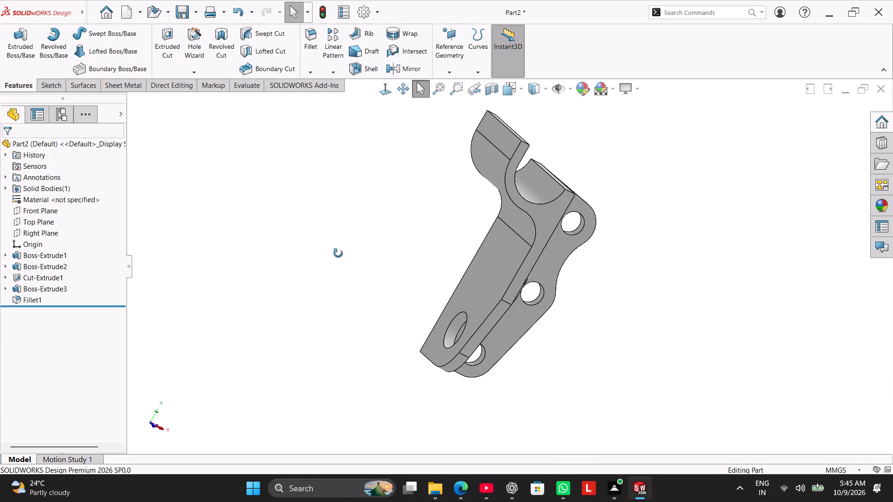
{"action": "middle_click_drag", "start_coordinate": [338, 253], "coordinate": [330, 248]}
{"action": "right_click_drag", "start_coordinate": [341, 224], "coordinate": [518, 142]}
{"action": "left_click", "coordinate": [272, 231]}
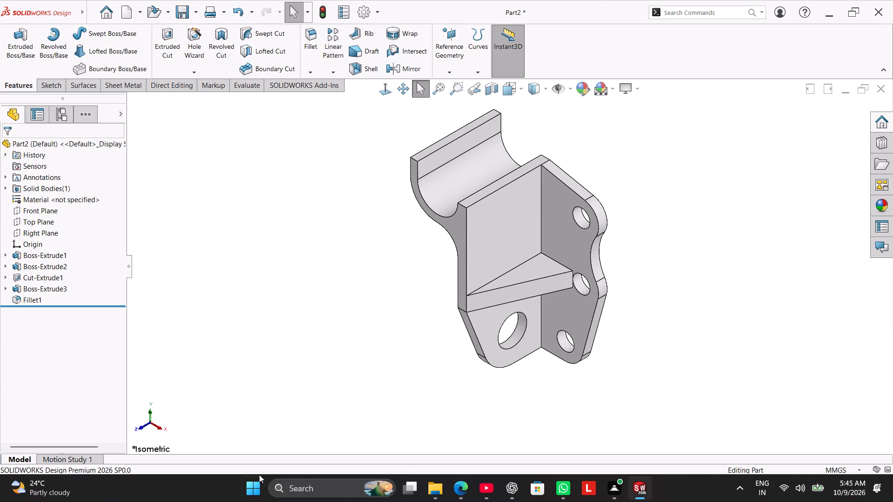
{"action": "right_click", "coordinate": [496, 249]}
{"action": "left_click", "coordinate": [518, 235]}
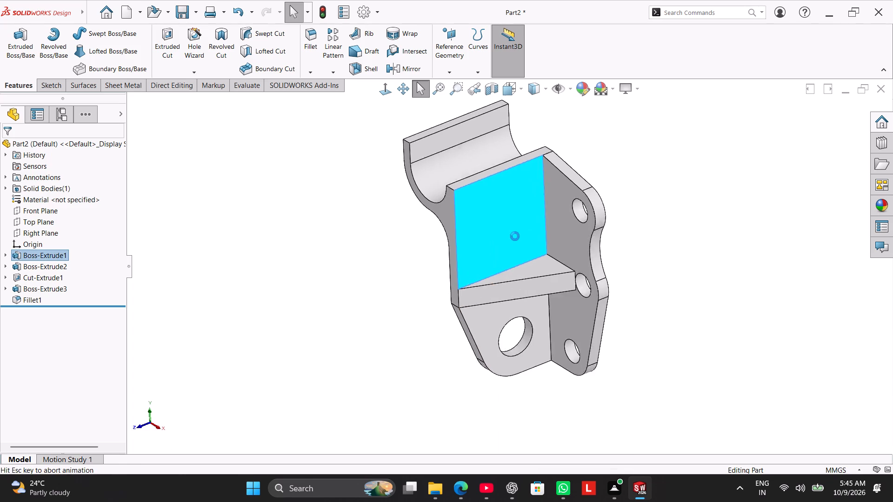
{"action": "left_click", "coordinate": [358, 270]}
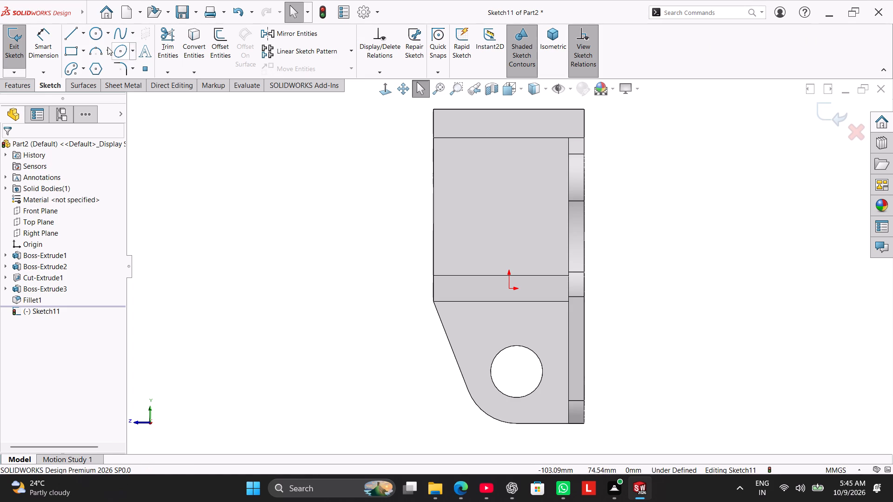
{"action": "left_click", "coordinate": [68, 47]}
{"action": "left_click", "coordinate": [463, 172]}
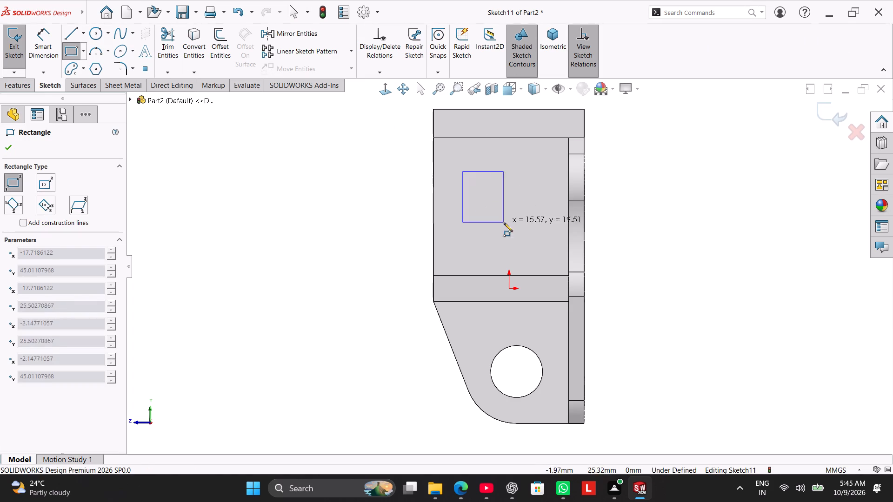
{"action": "left_click", "coordinate": [543, 243]}
{"action": "right_click", "coordinate": [347, 220]}
{"action": "left_click", "coordinate": [377, 229]}
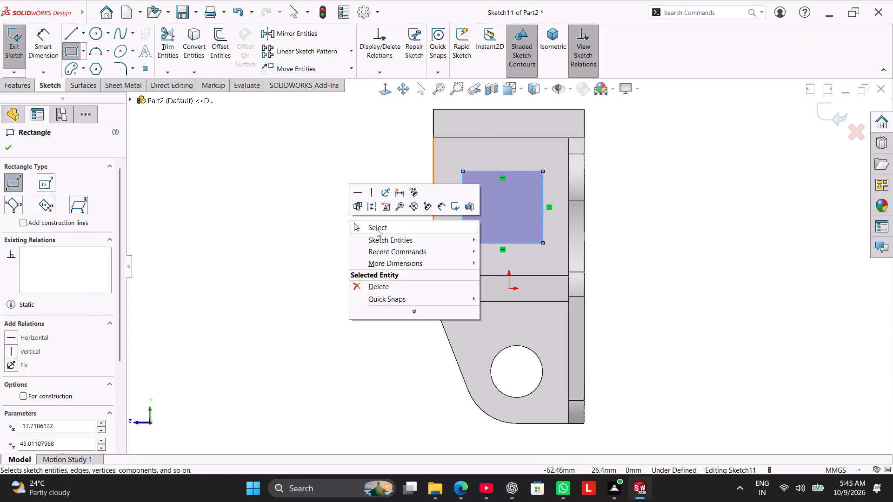
Set the horizontal distance between the upright's outer vertical edge and the rectangle's nearest side to 12 mm.
{"action": "left_click_drag", "start_coordinate": [44, 44], "coordinate": [62, 58]}
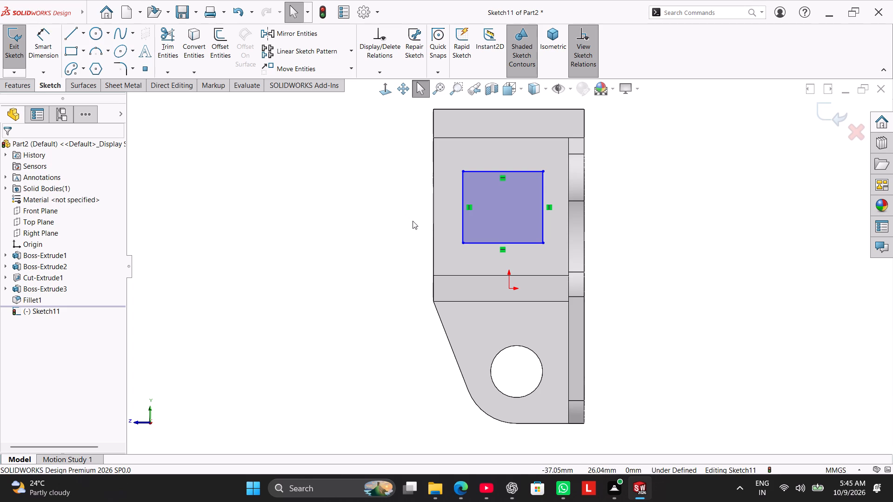
{"action": "left_click", "coordinate": [463, 211]}
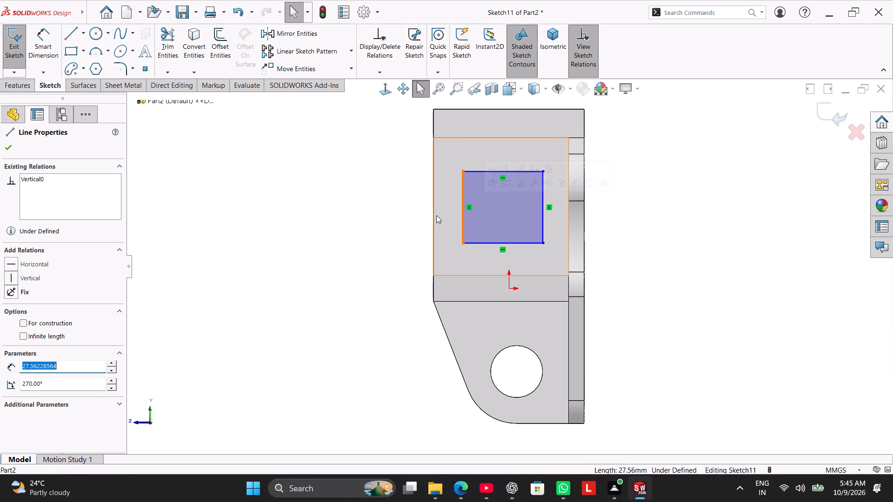
{"action": "left_click", "coordinate": [434, 213]}
{"action": "left_click", "coordinate": [39, 48]}
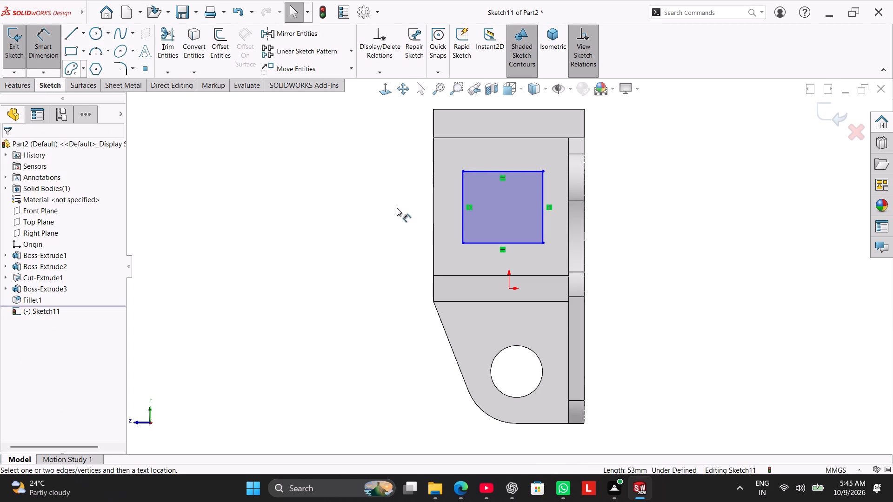
{"action": "left_click", "coordinate": [464, 214]}
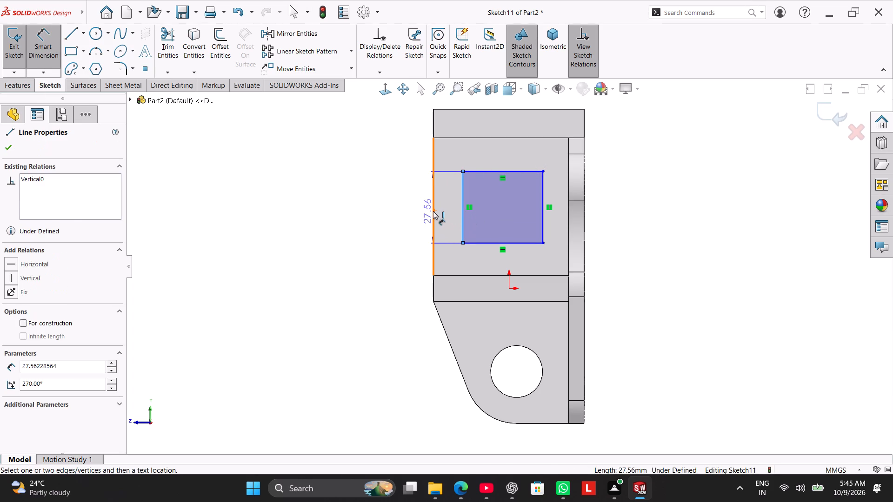
{"action": "left_click", "coordinate": [433, 211]}
{"action": "left_click", "coordinate": [408, 208]}
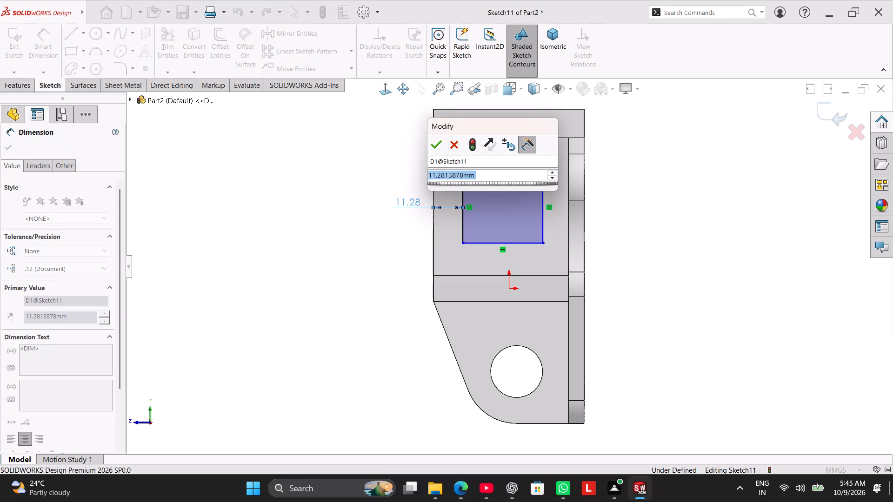
{"action": "key", "text": "2"}
{"action": "key", "text": "BackSpace"}
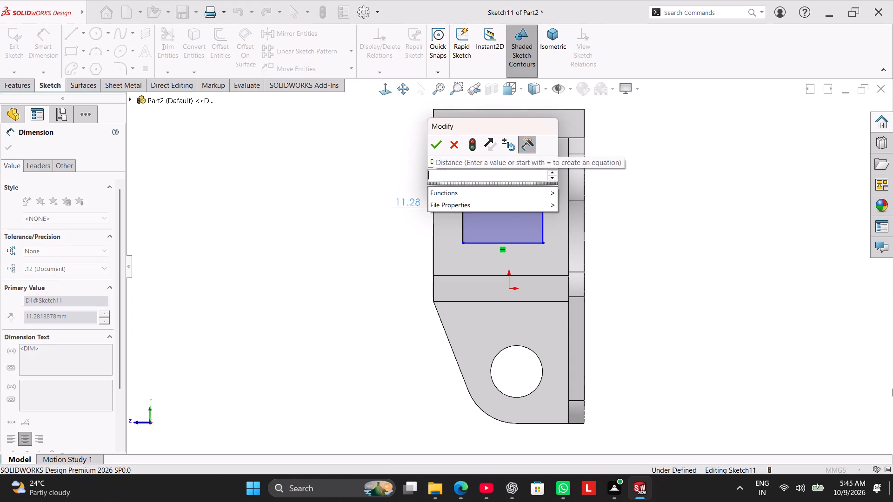
{"action": "type", "text": "12"}
{"action": "key", "text": "Return"}
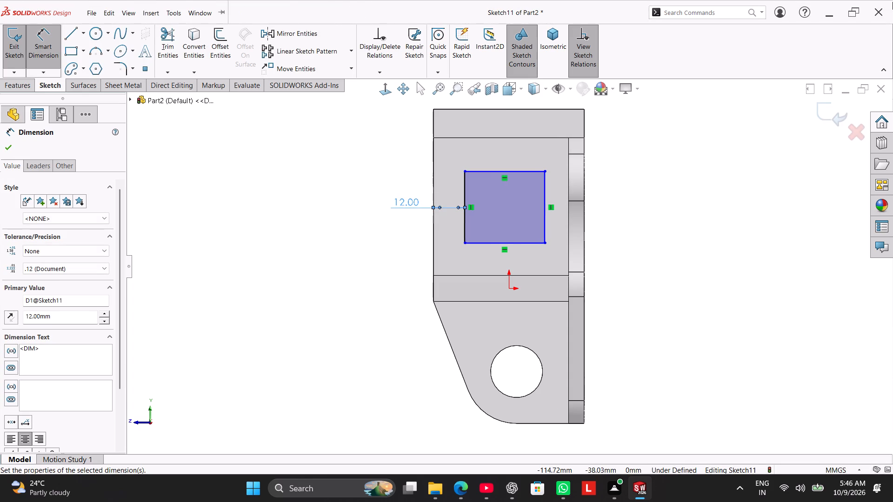
Set the rectangle's width between its two vertical sides to 27 mm.
{"action": "left_click", "coordinate": [542, 198]}
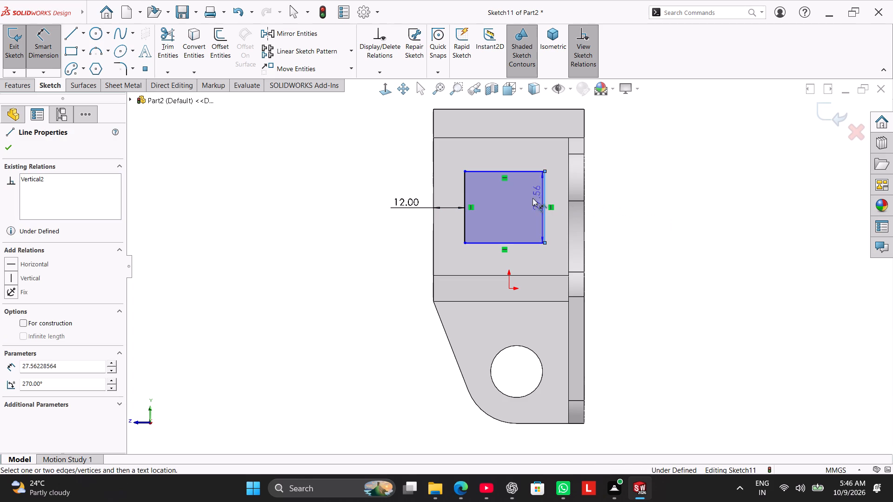
{"action": "left_click", "coordinate": [466, 196]}
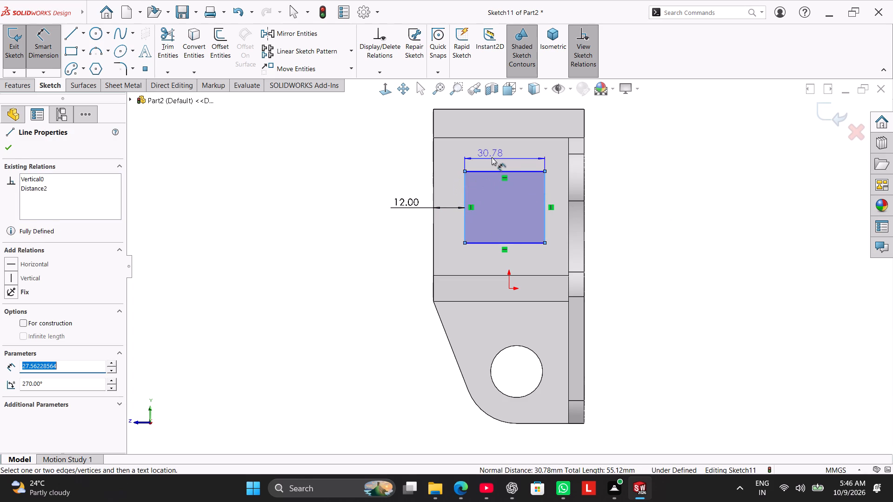
{"action": "left_click", "coordinate": [494, 155]}
{"action": "type", "text": "27"}
{"action": "key", "text": "Return"}
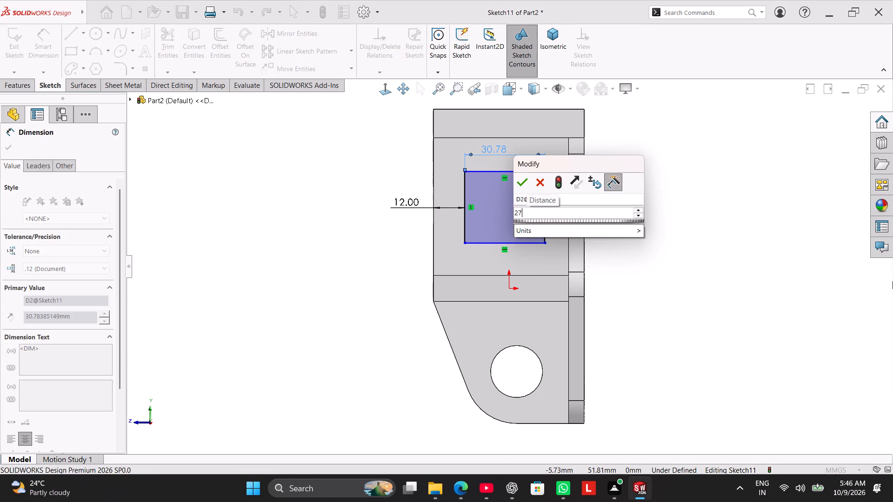
{"action": "right_click", "coordinate": [669, 232]}
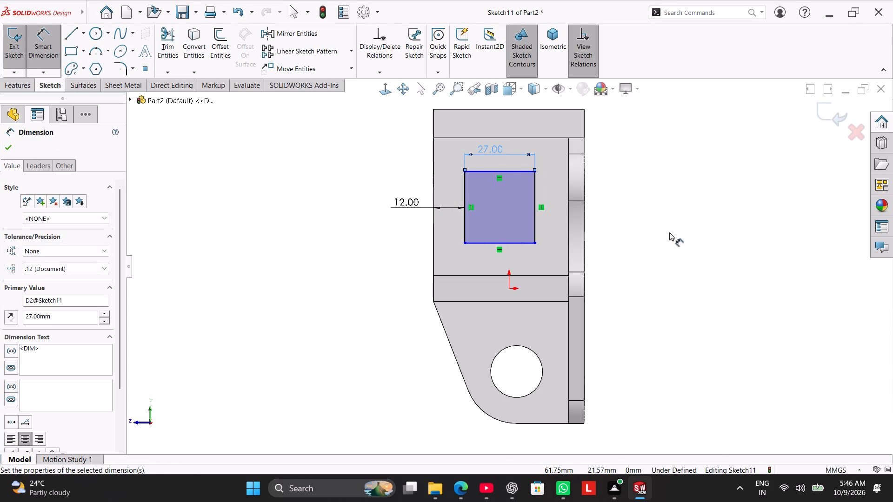
{"action": "left_click", "coordinate": [699, 259]}
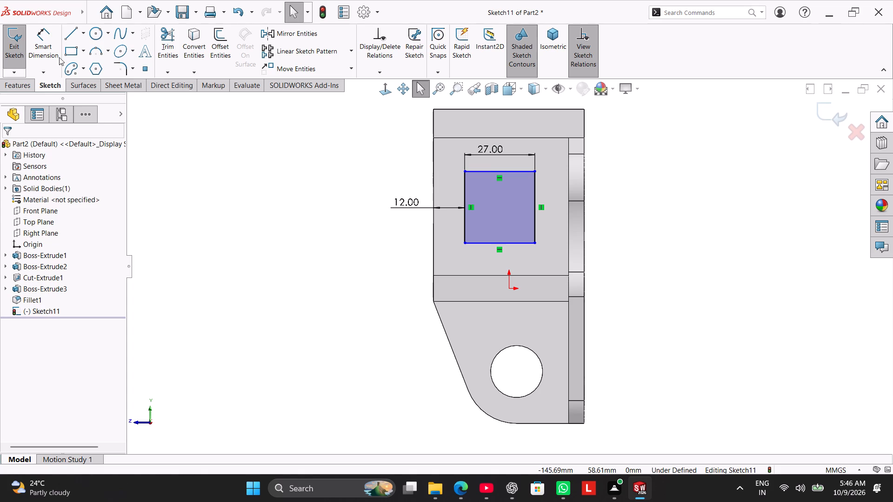
Set the vertical distance from the hook's straight edge, level with the upright's top, to the rectangle's top side to 20 mm.
{"action": "left_click", "coordinate": [51, 37]}
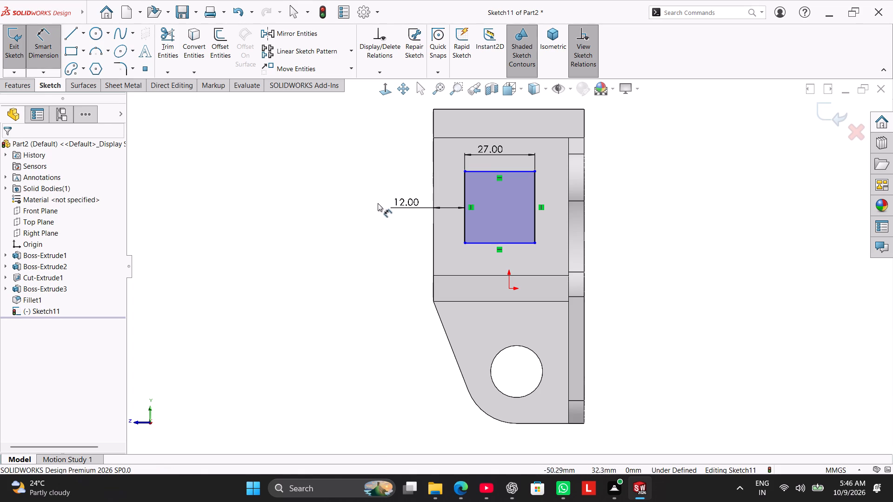
{"action": "middle_click_drag", "start_coordinate": [352, 175], "coordinate": [385, 174]}
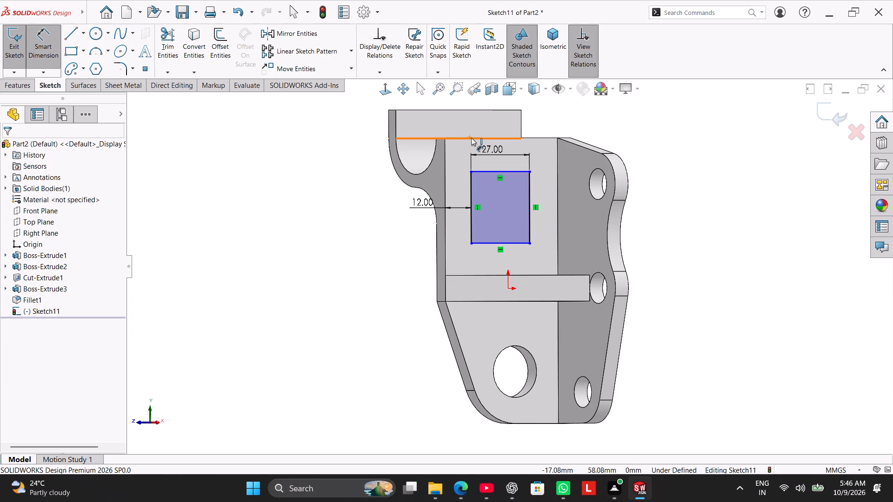
{"action": "left_click", "coordinate": [471, 138]}
{"action": "left_click_drag", "start_coordinate": [486, 170], "coordinate": [480, 170]}
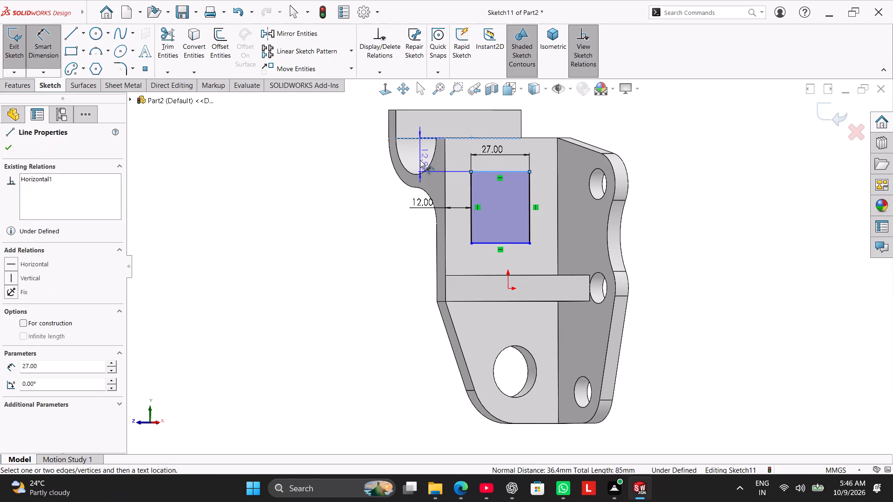
{"action": "left_click", "coordinate": [403, 161]}
{"action": "type", "text": "20"}
{"action": "key", "text": "Return"}
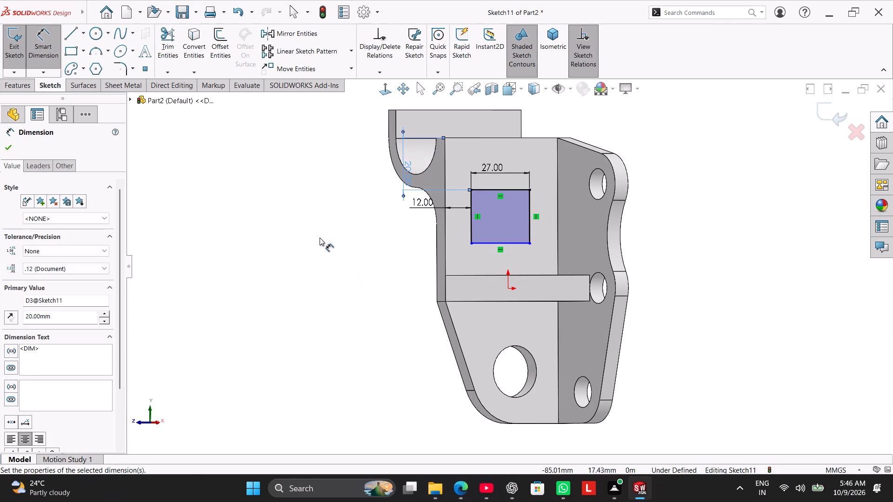
Set the rectangle's height between its top and bottom sides to 26 mm.
{"action": "middle_click_drag", "start_coordinate": [324, 240], "coordinate": [274, 224]}
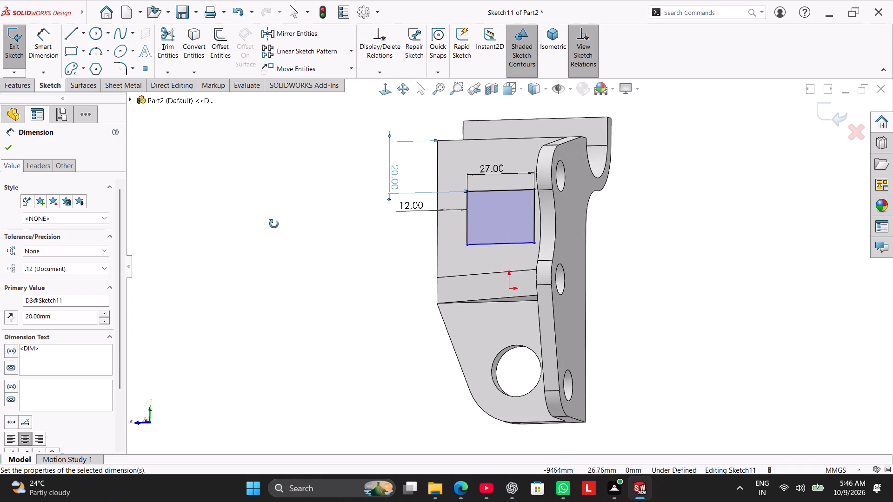
{"action": "middle_click_drag", "start_coordinate": [274, 224], "coordinate": [277, 210]}
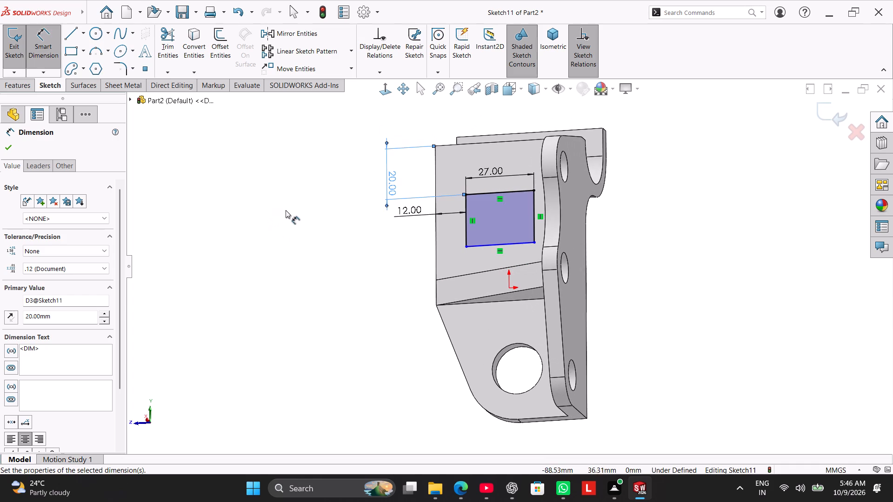
{"action": "middle_click_drag", "start_coordinate": [408, 239], "coordinate": [440, 250]}
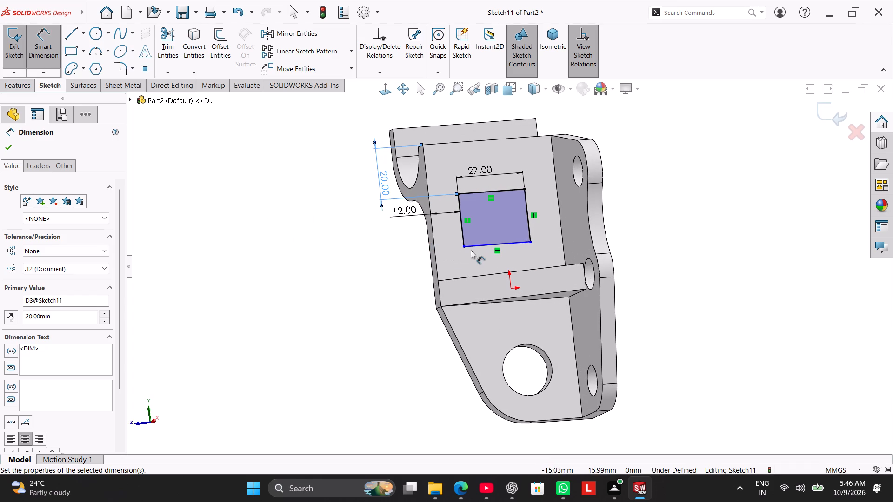
{"action": "left_click", "coordinate": [475, 245]}
{"action": "left_click", "coordinate": [471, 194]}
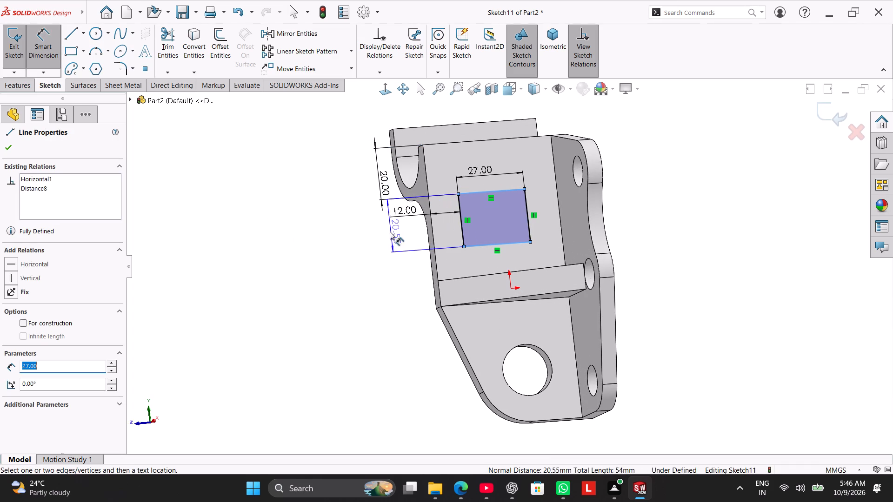
{"action": "left_click", "coordinate": [385, 227]}
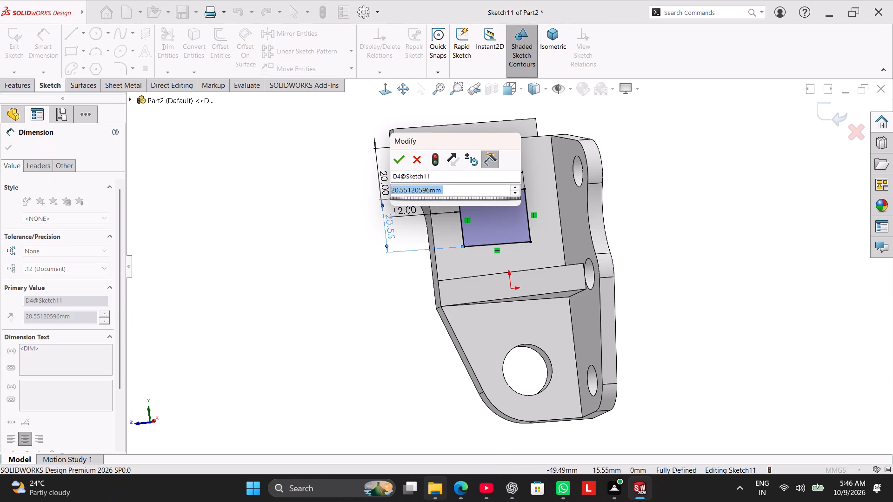
{"action": "type", "text": "26"}
{"action": "key", "text": "Return"}
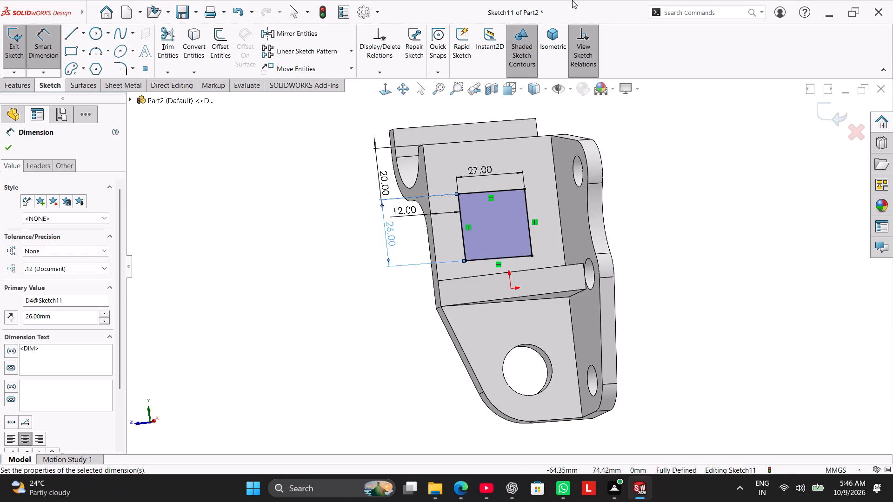
{"action": "right_click", "coordinate": [233, 225]}
{"action": "left_click", "coordinate": [278, 259]}
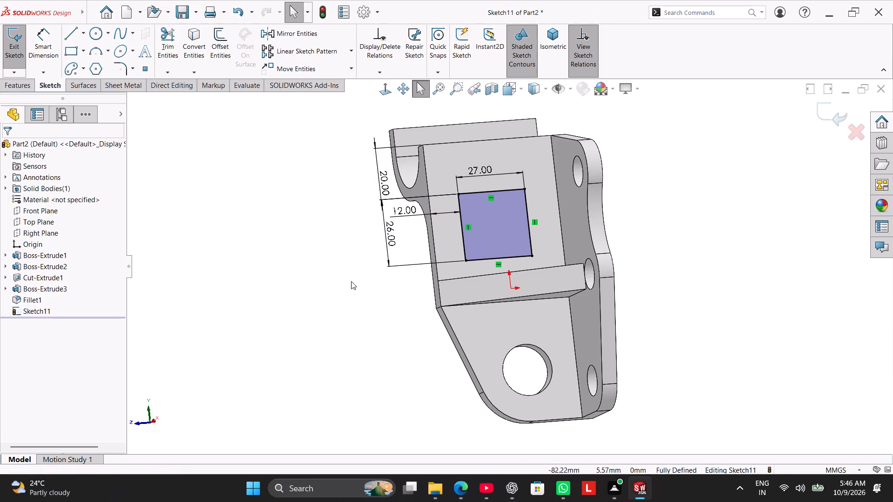
{"action": "left_click", "coordinate": [373, 263]}
Extrude-cut the rectangle from the sketch plane through the upright plate with the Up To Next end condition.
{"action": "middle_click_drag", "start_coordinate": [314, 212], "coordinate": [361, 275]}
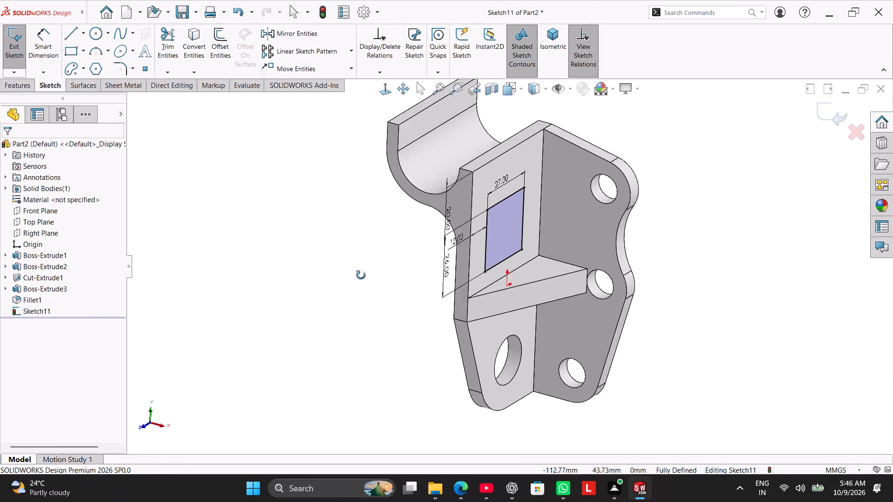
{"action": "middle_click_drag", "start_coordinate": [361, 275], "coordinate": [328, 229]}
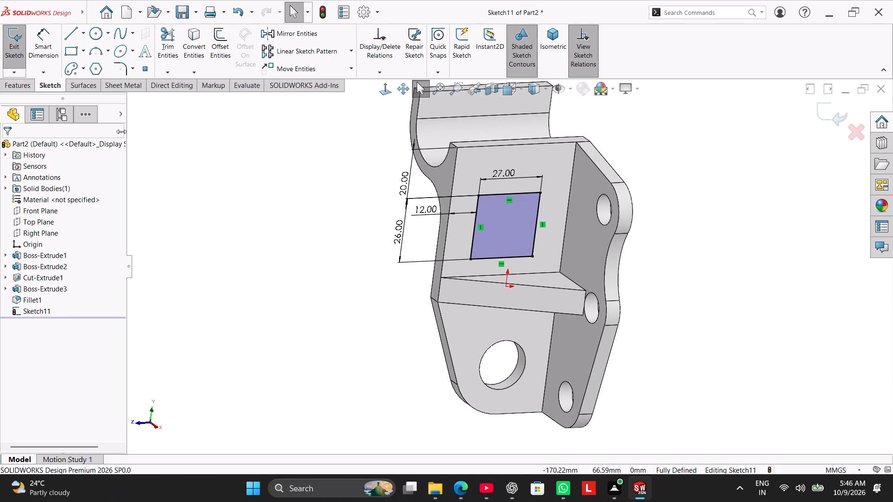
{"action": "left_click", "coordinate": [24, 84]}
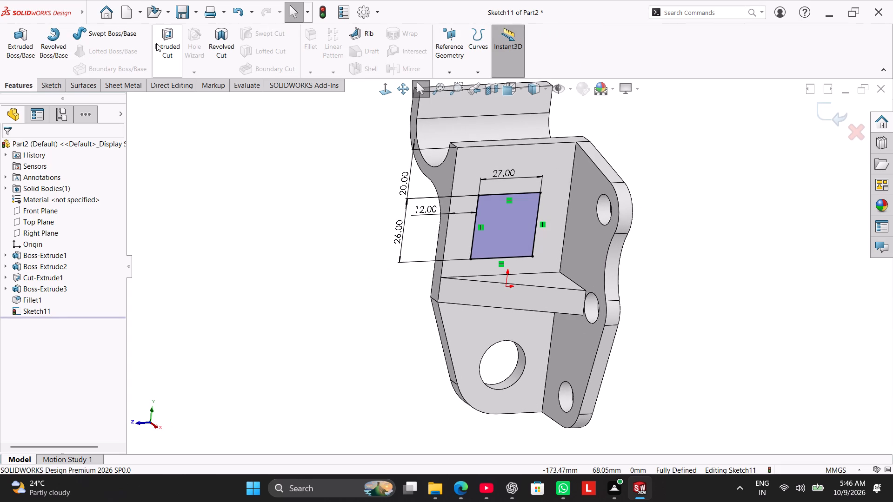
{"action": "left_click", "coordinate": [164, 42]}
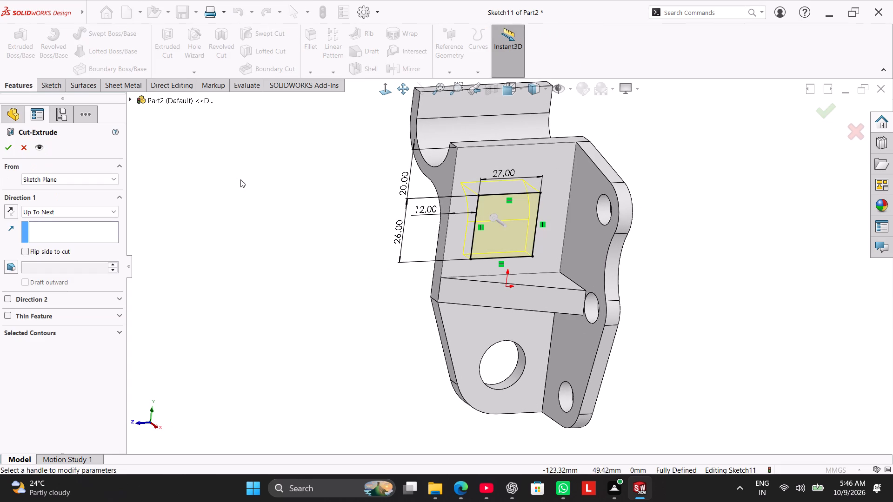
{"action": "middle_click_drag", "start_coordinate": [240, 179], "coordinate": [312, 154]}
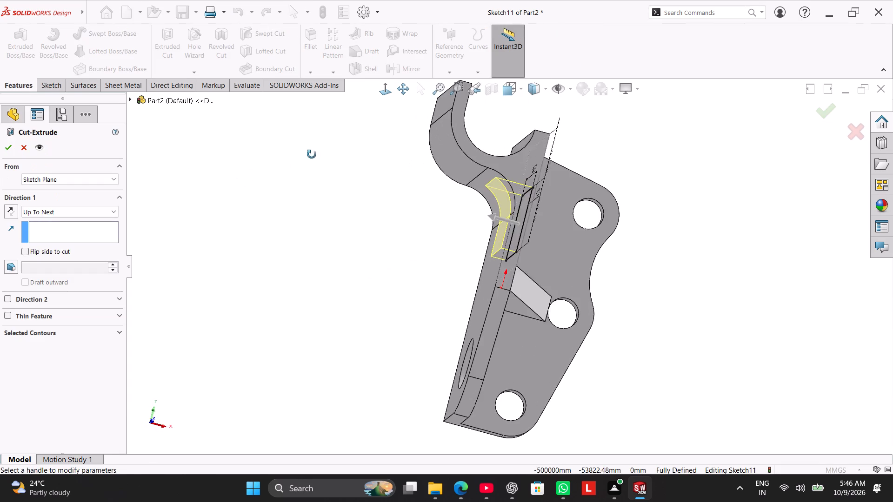
{"action": "middle_click_drag", "start_coordinate": [312, 154], "coordinate": [220, 138]}
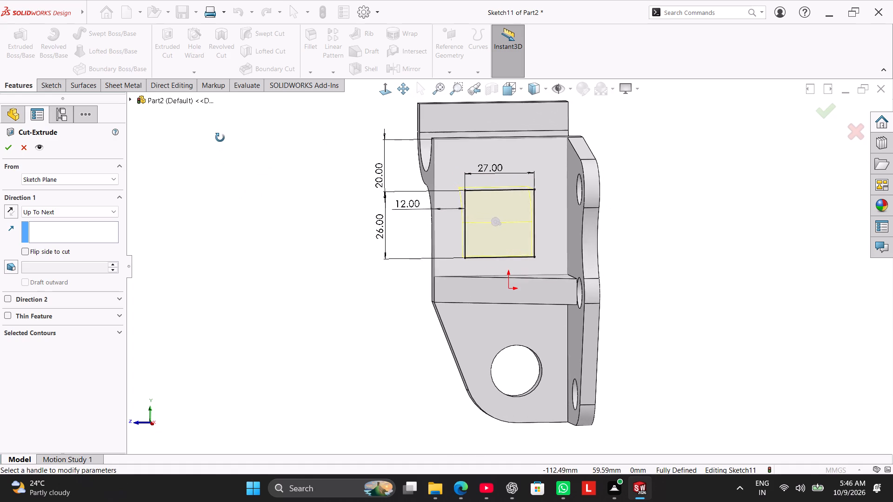
{"action": "middle_click_drag", "start_coordinate": [220, 138], "coordinate": [219, 136]}
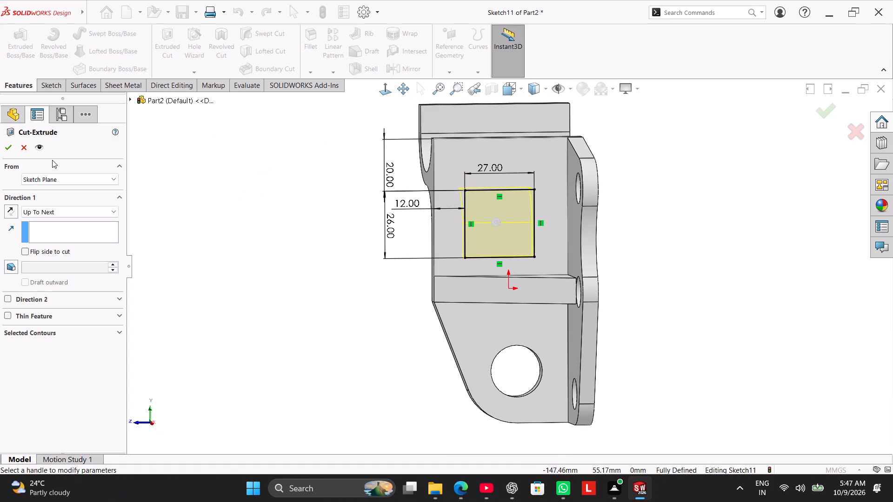
{"action": "left_click", "coordinate": [9, 145]}
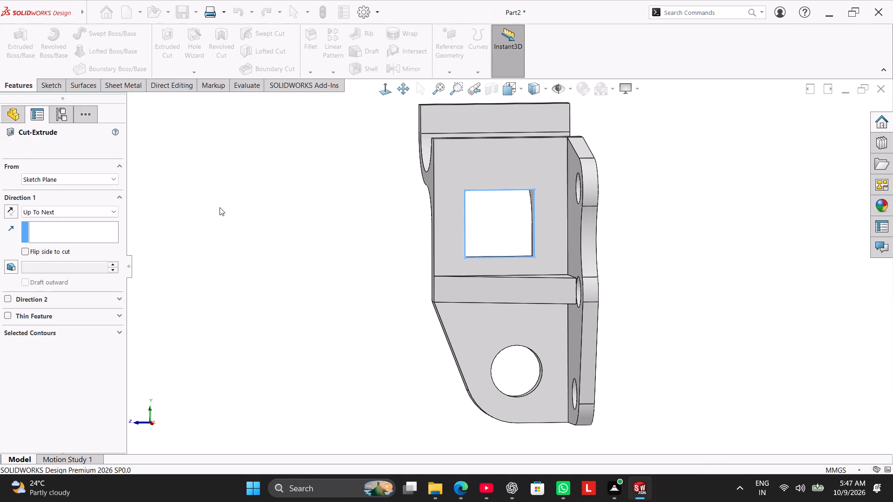
{"action": "left_click", "coordinate": [220, 208]}
{"action": "right_click_drag", "start_coordinate": [263, 243], "coordinate": [440, 150]}
{"action": "right_click_drag", "start_coordinate": [244, 242], "coordinate": [549, 77]}
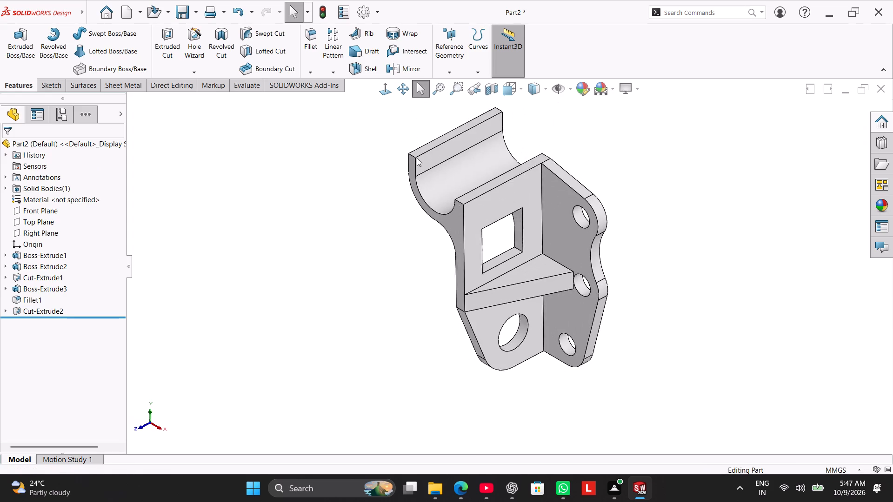
{"action": "left_click", "coordinate": [273, 202]}
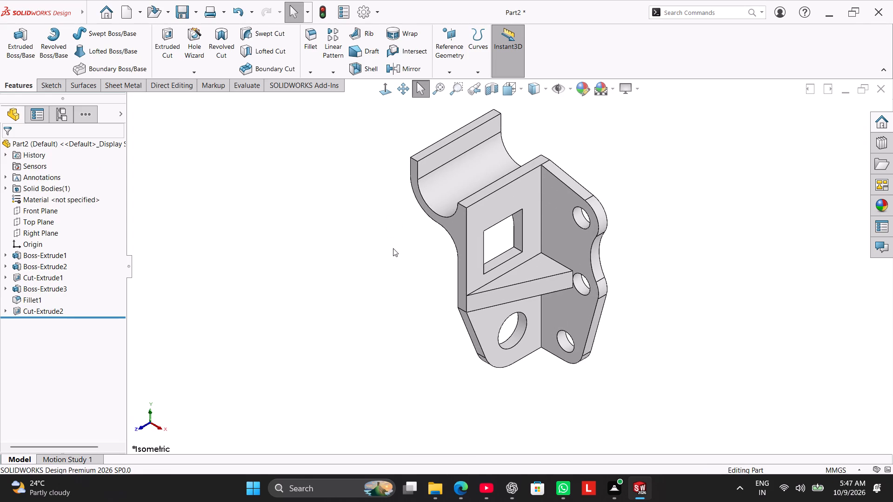
{"action": "middle_click_drag", "start_coordinate": [393, 240], "coordinate": [447, 38]}
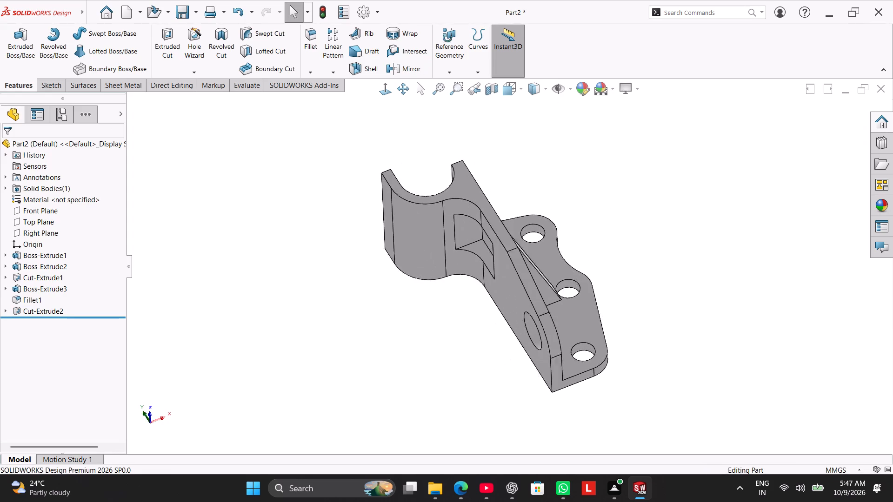
{"action": "middle_click_drag", "start_coordinate": [447, 38], "coordinate": [375, 161]}
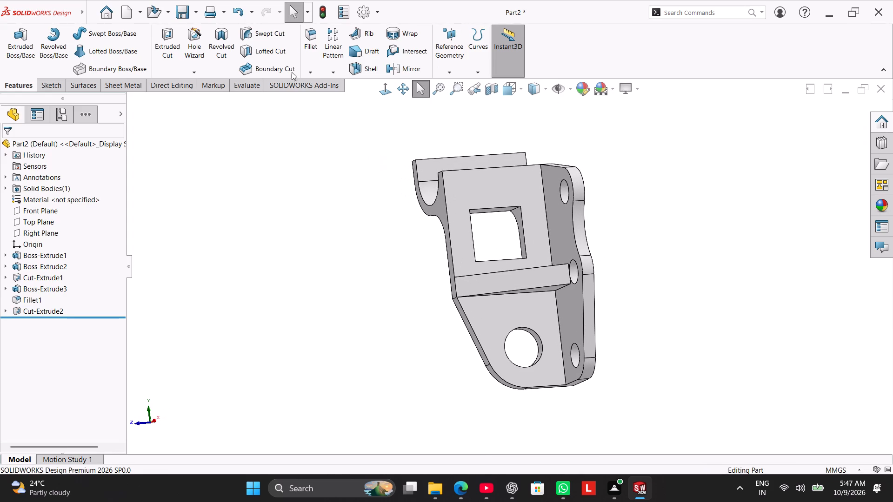
Fillet the four corner edges of the rectangular window in the upright with a 6 mm radius.
{"action": "left_click", "coordinate": [305, 37]}
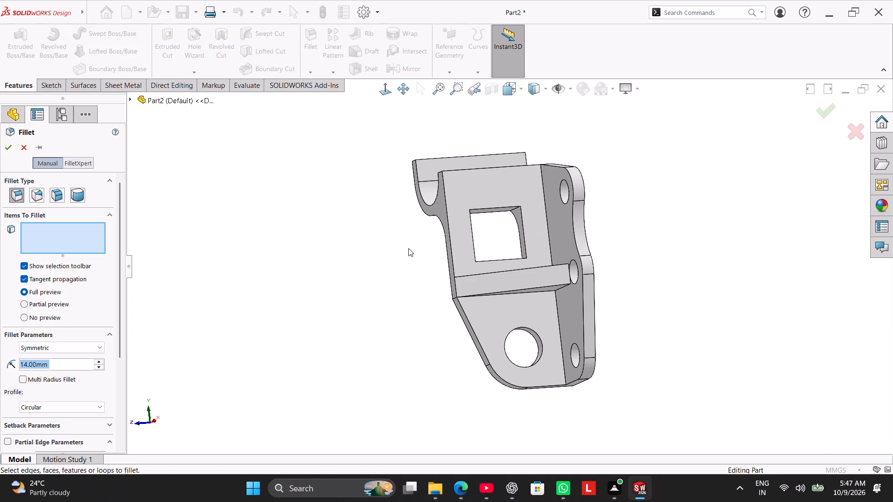
{"action": "middle_click_drag", "start_coordinate": [362, 267], "coordinate": [364, 304]}
{"action": "double_click", "coordinate": [72, 362]}
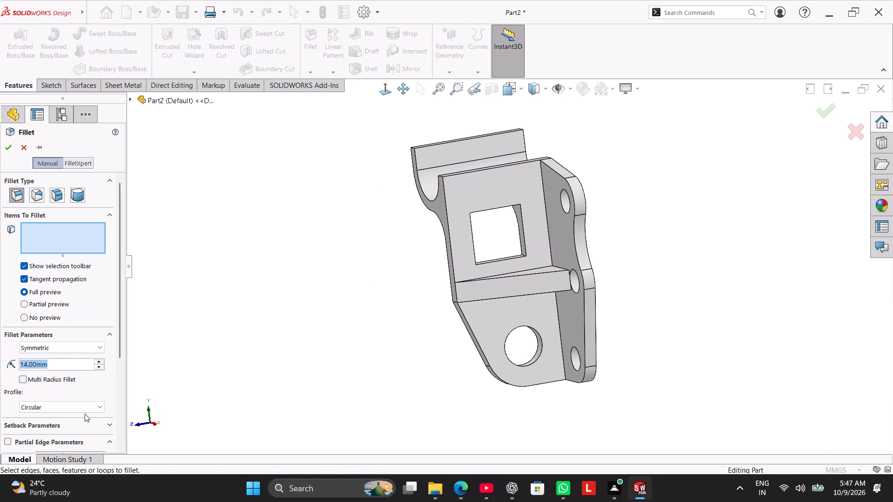
{"action": "key", "text": "6"}
{"action": "key", "text": "Return"}
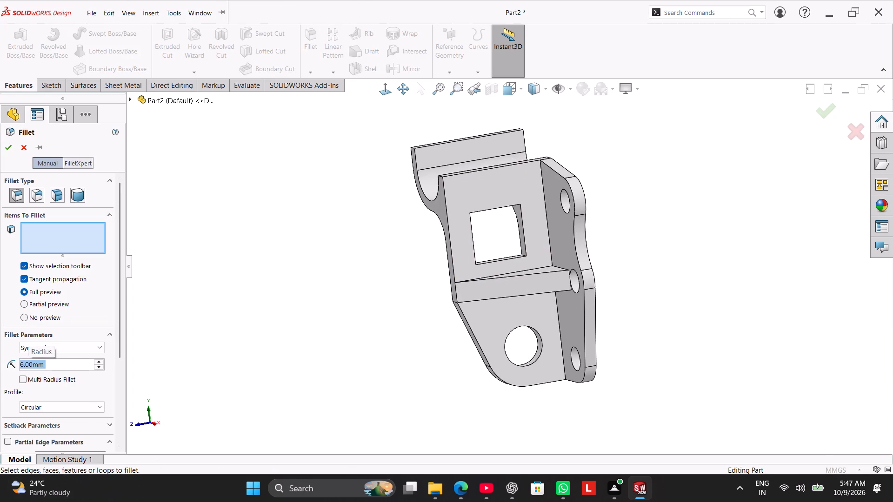
{"action": "scroll", "coordinate": [503, 219], "scroll_direction": "down", "scroll_amount": 4}
{"action": "middle_click_drag", "start_coordinate": [498, 264], "coordinate": [516, 189]}
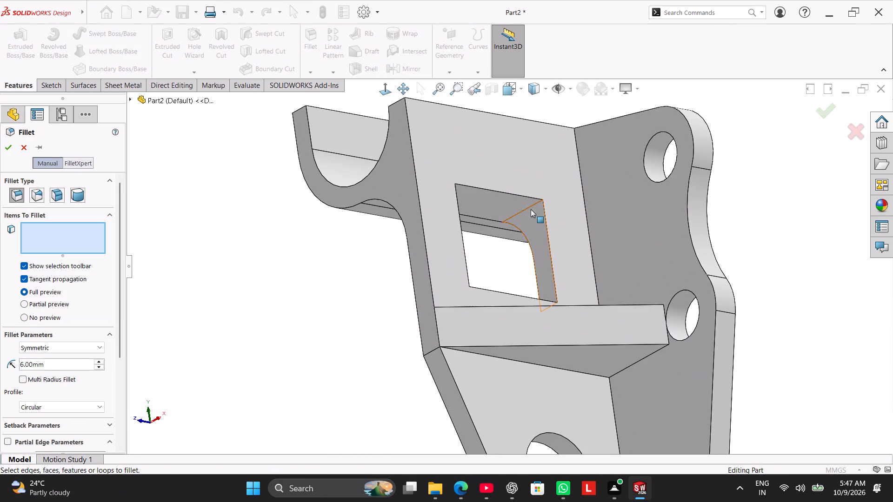
{"action": "left_click", "coordinate": [530, 208]}
{"action": "middle_click_drag", "start_coordinate": [518, 266], "coordinate": [470, 418]}
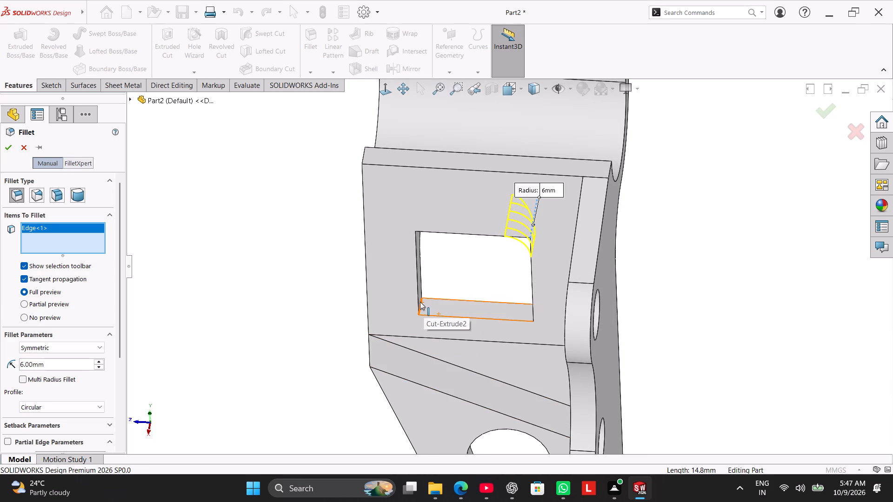
{"action": "left_click", "coordinate": [420, 302]}
{"action": "middle_click_drag", "start_coordinate": [391, 293], "coordinate": [364, 208]}
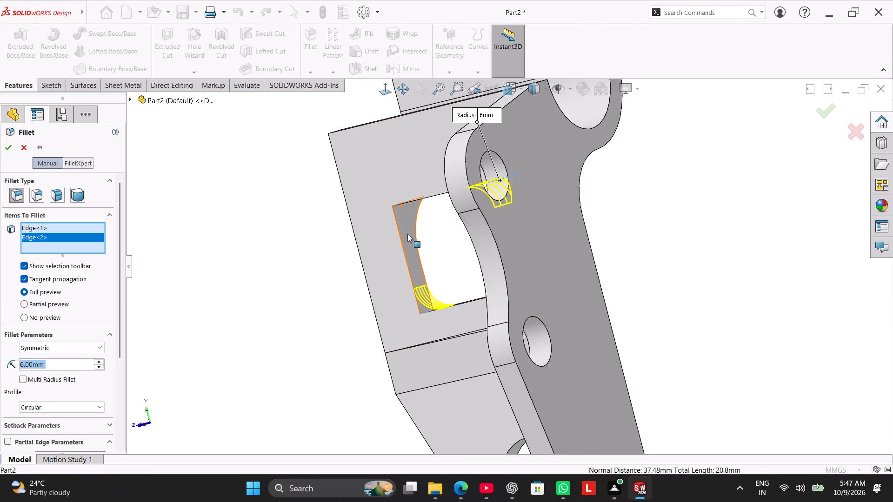
{"action": "middle_click_drag", "start_coordinate": [407, 234], "coordinate": [394, 169]}
{"action": "left_click", "coordinate": [406, 208]}
{"action": "middle_click_drag", "start_coordinate": [391, 246], "coordinate": [437, 283]}
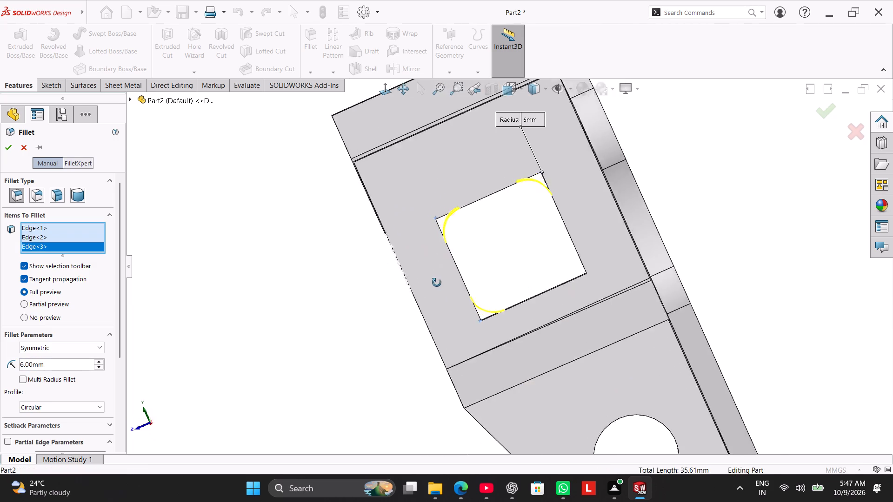
{"action": "middle_click_drag", "start_coordinate": [437, 283], "coordinate": [490, 350]}
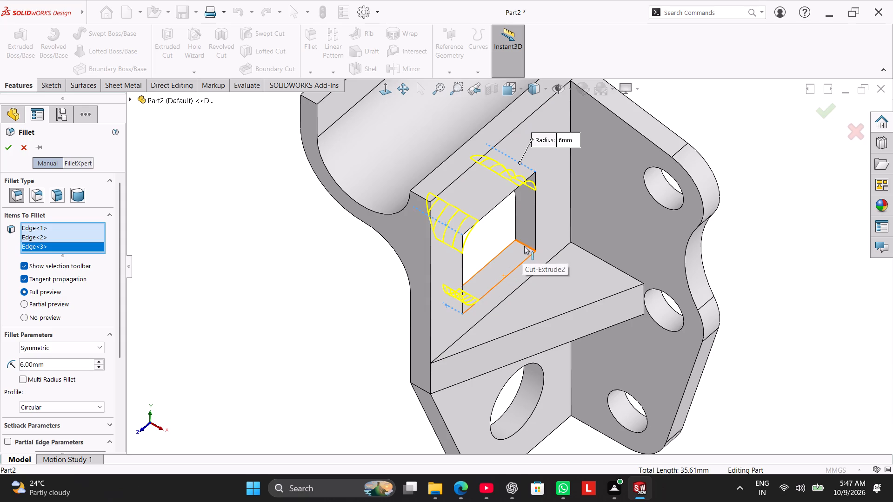
{"action": "left_click", "coordinate": [525, 244]}
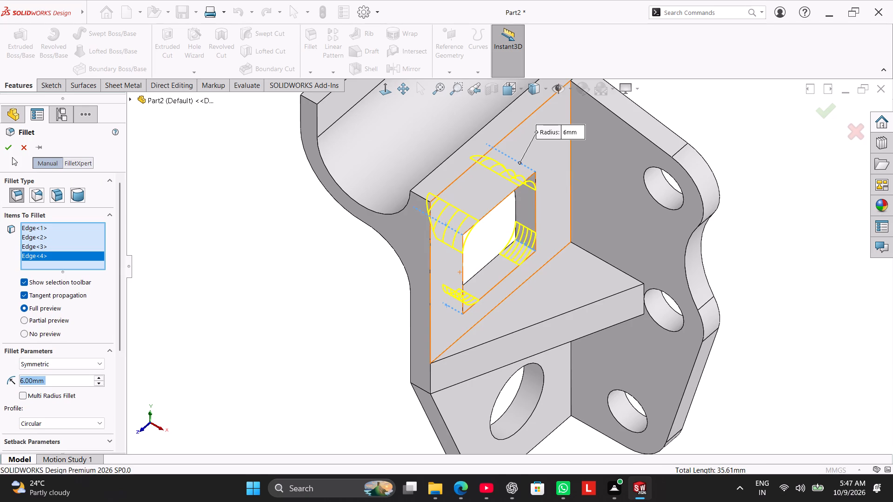
{"action": "left_click", "coordinate": [9, 147]}
{"action": "left_click", "coordinate": [267, 244]}
Switch to the isometric view and give the whole part the pure red colour from the standard swatches.
{"action": "right_click_drag", "start_coordinate": [264, 289], "coordinate": [458, 156]}
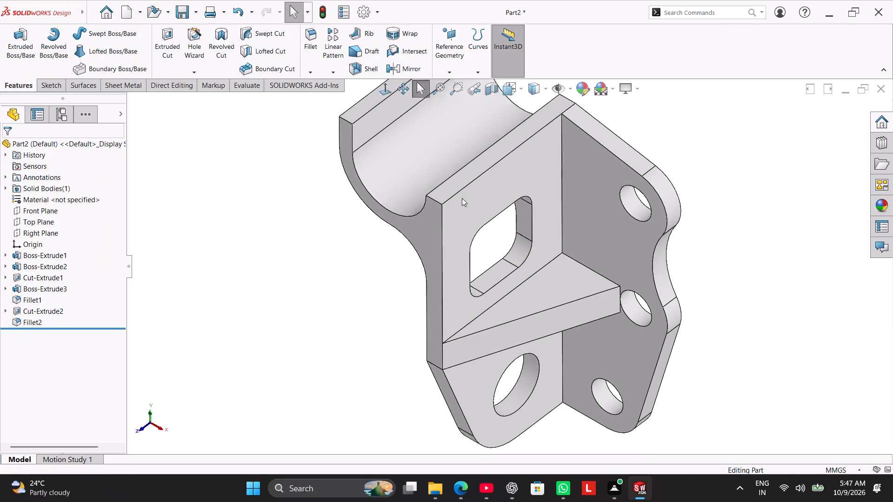
{"action": "left_click", "coordinate": [362, 260]}
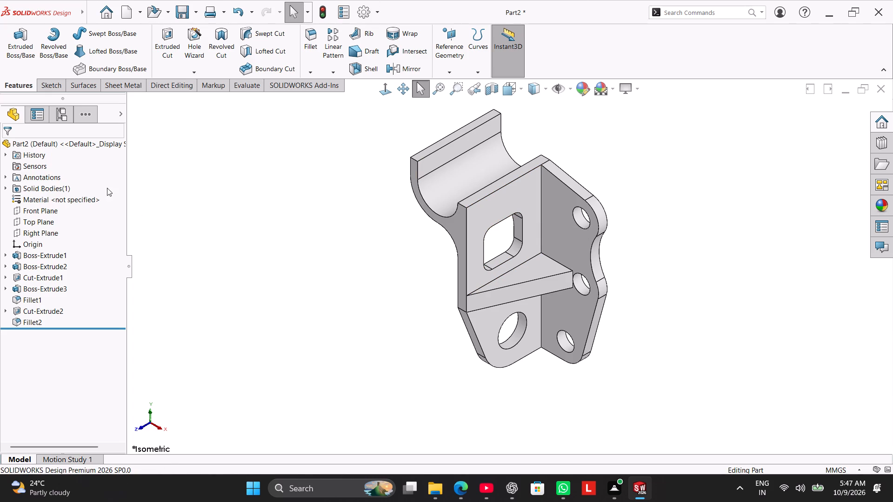
{"action": "right_click", "coordinate": [85, 144]}
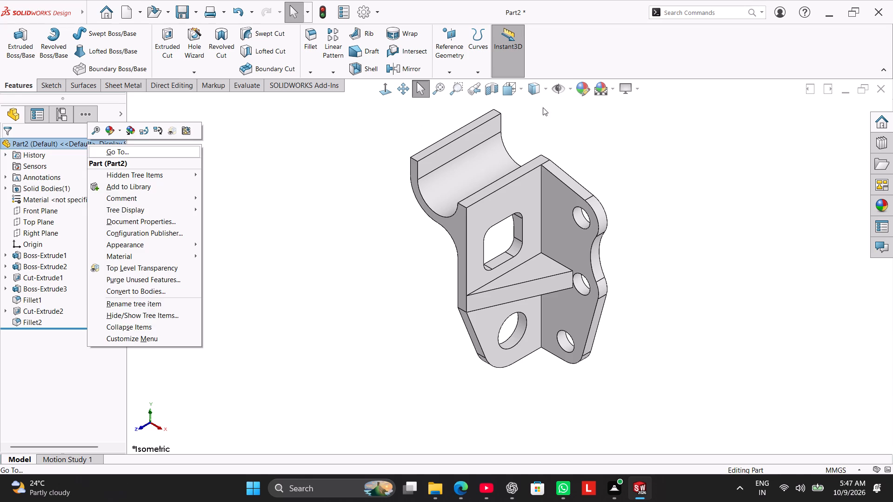
{"action": "left_click", "coordinate": [551, 107]}
{"action": "left_click", "coordinate": [580, 87]}
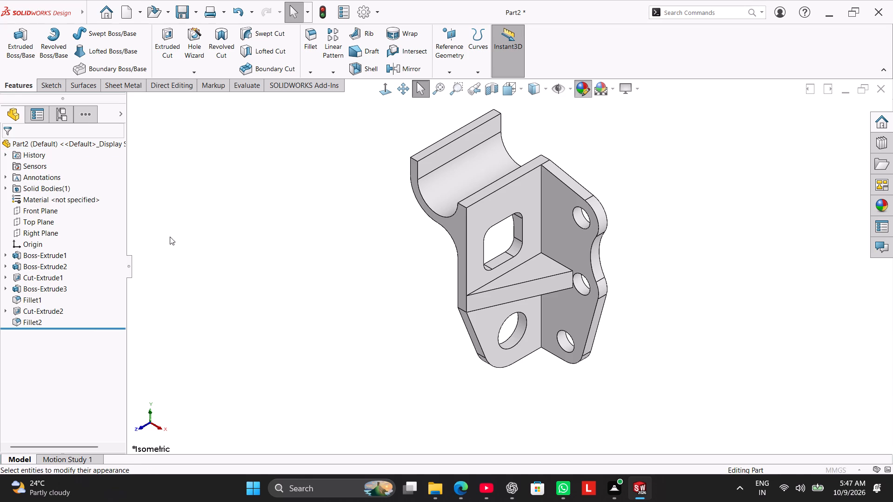
{"action": "left_click_drag", "start_coordinate": [123, 280], "coordinate": [123, 289]}
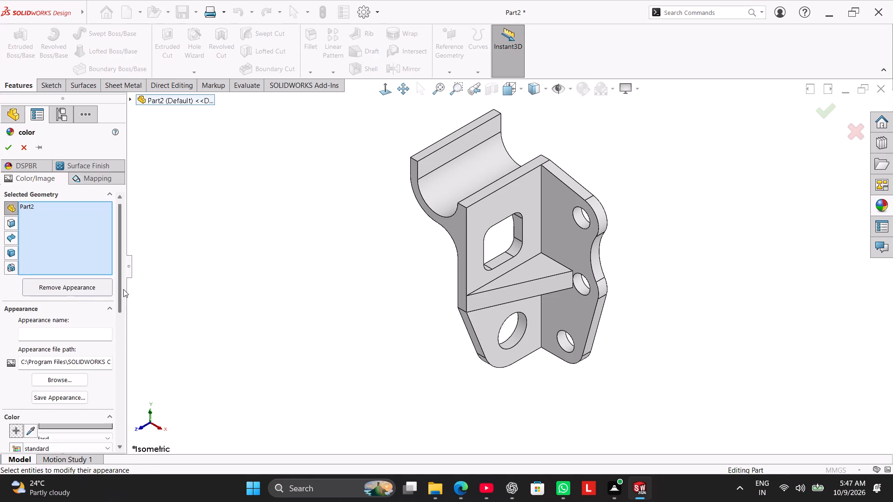
{"action": "left_click_drag", "start_coordinate": [123, 289], "coordinate": [129, 348]}
{"action": "left_click", "coordinate": [36, 314]}
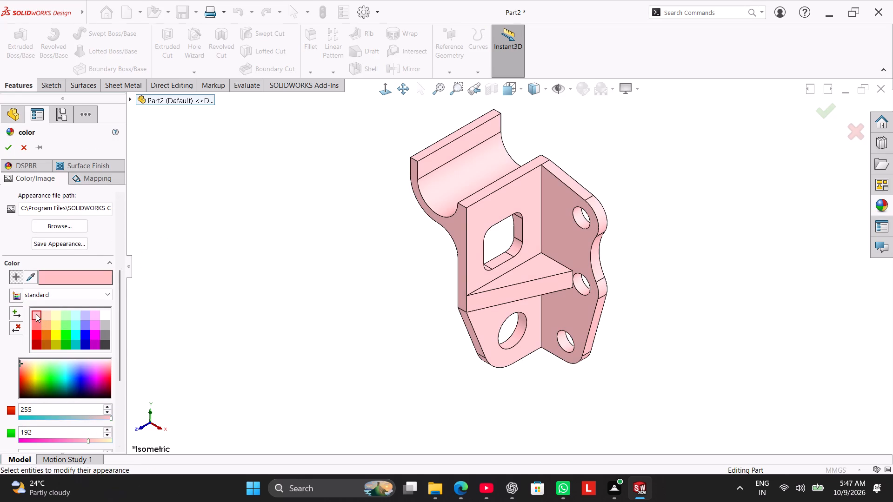
{"action": "left_click", "coordinate": [36, 322]}
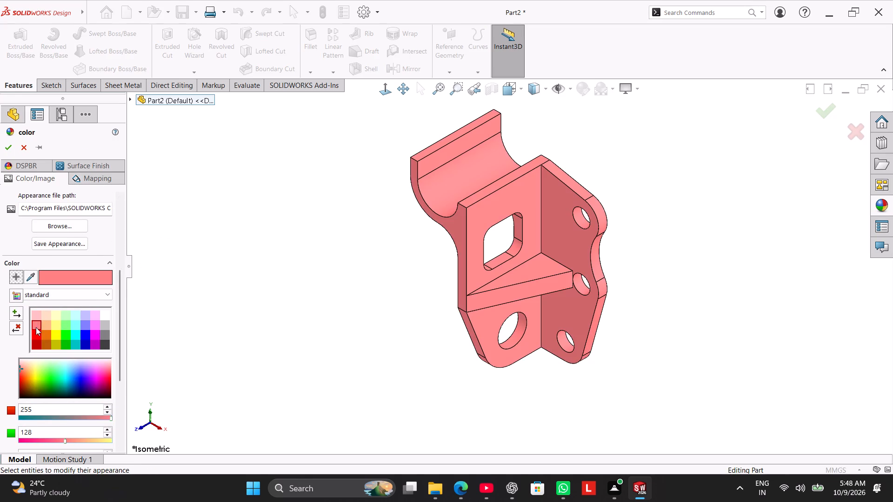
{"action": "left_click", "coordinate": [36, 330]}
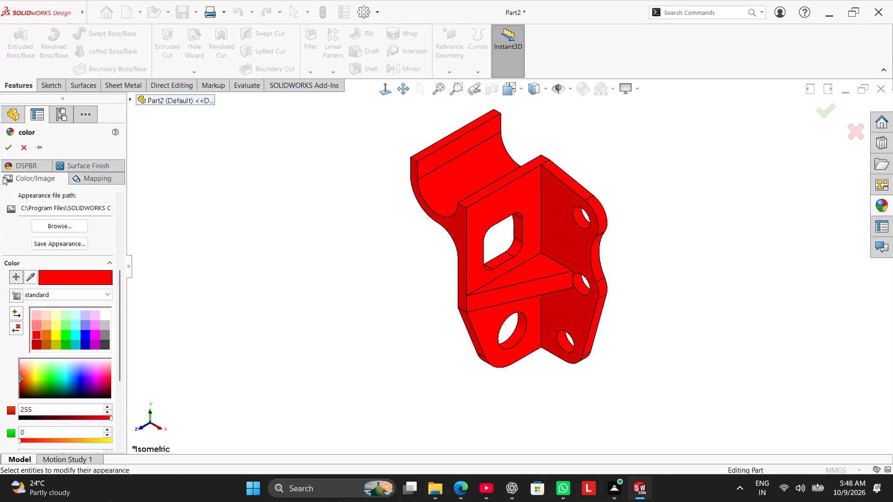
Shift the part's red colour slightly by setting its green component to 31.
{"action": "left_click_drag", "start_coordinate": [120, 345], "coordinate": [124, 368]}
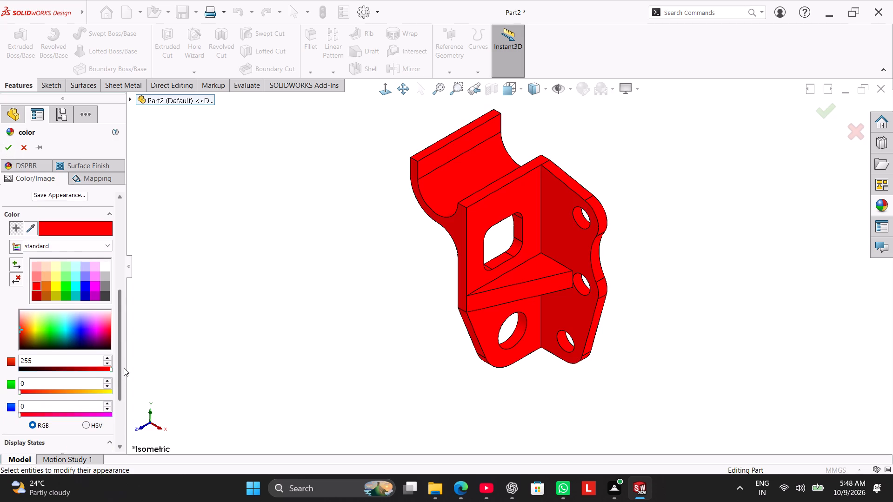
{"action": "left_click_drag", "start_coordinate": [124, 368], "coordinate": [125, 371]}
{"action": "left_click", "coordinate": [30, 377]}
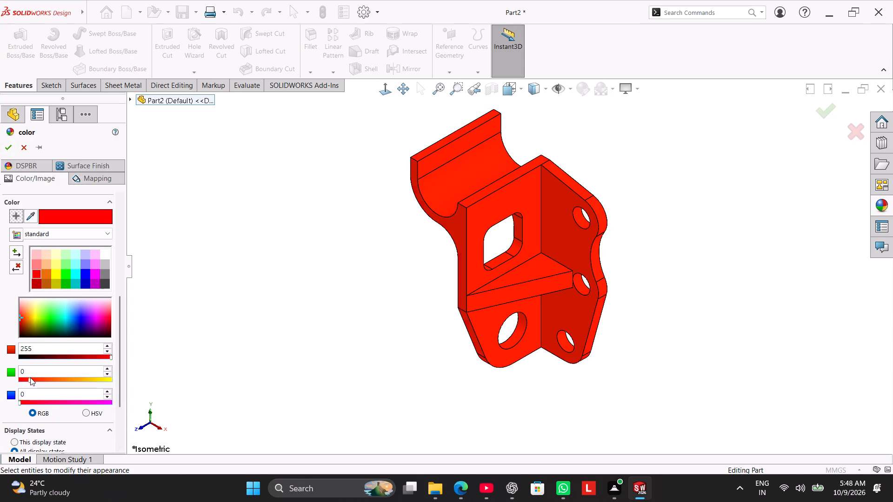
{"action": "left_click", "coordinate": [38, 380]}
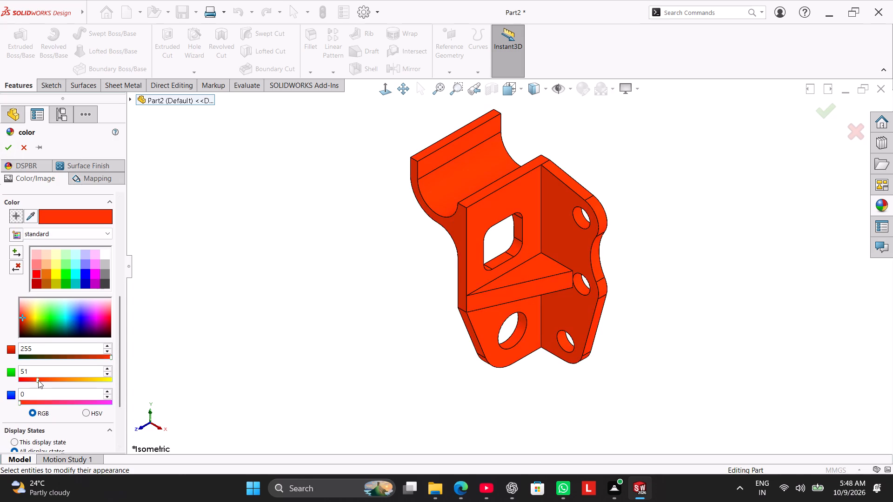
{"action": "left_click_drag", "start_coordinate": [35, 380], "coordinate": [47, 380]}
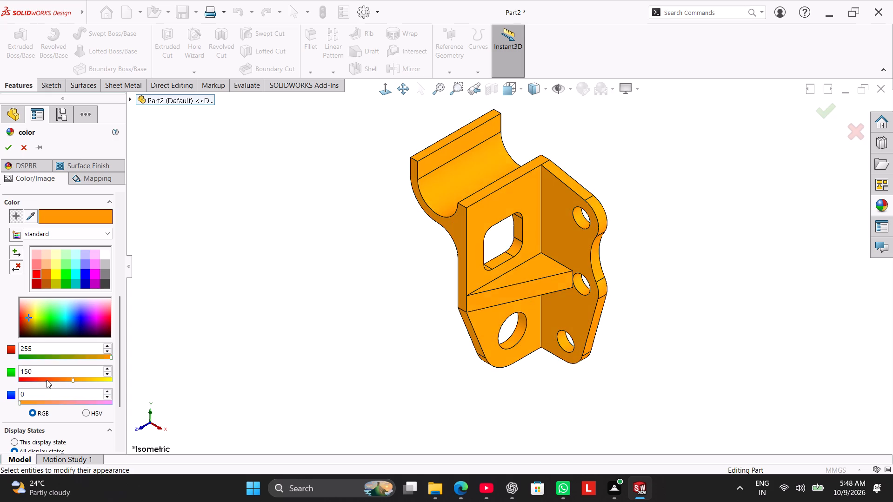
{"action": "left_click_drag", "start_coordinate": [47, 380], "coordinate": [30, 377]}
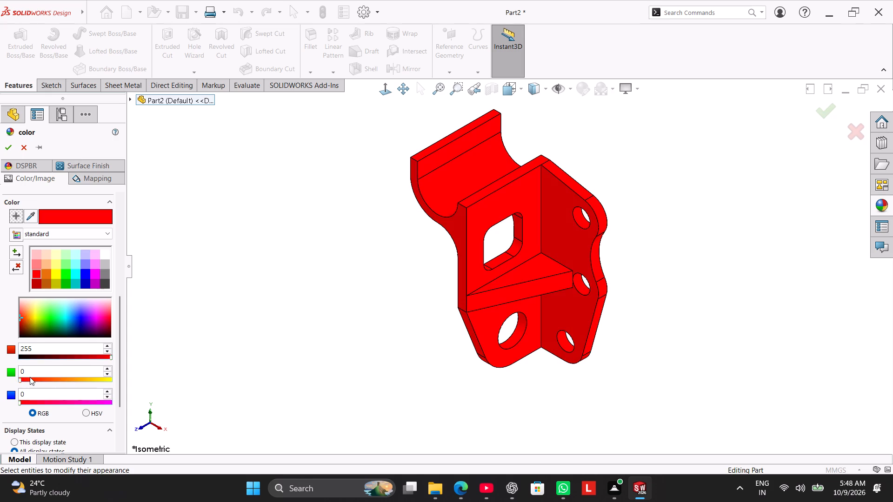
{"action": "left_click_drag", "start_coordinate": [30, 377], "coordinate": [39, 381]}
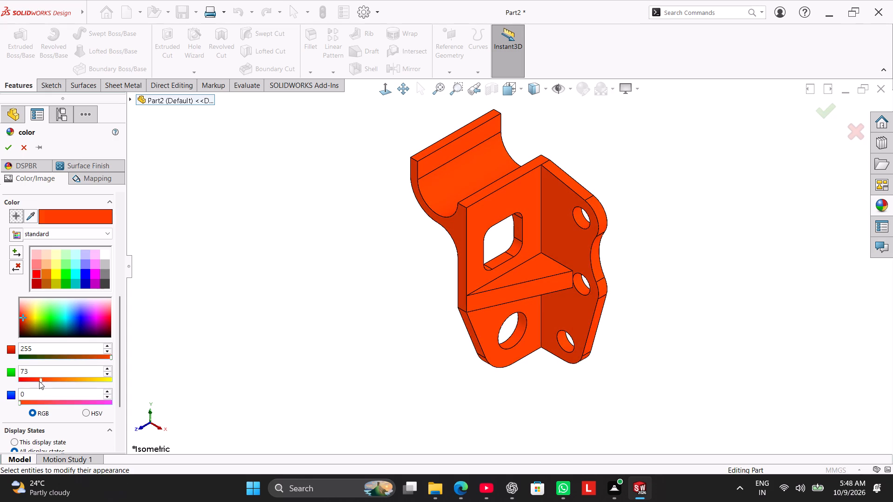
{"action": "left_click_drag", "start_coordinate": [39, 381], "coordinate": [34, 381]}
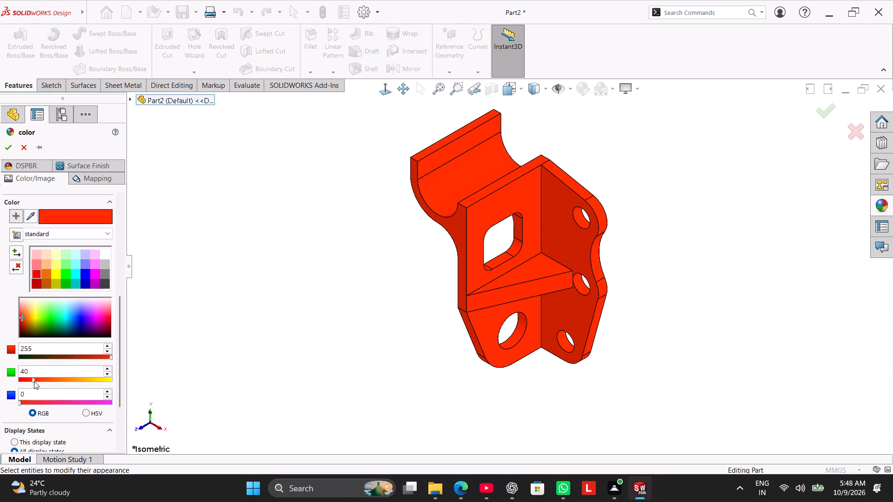
{"action": "left_click_drag", "start_coordinate": [34, 381], "coordinate": [31, 381]}
Darken the part's colour by setting its red component to 205, and apply the appearance.
{"action": "left_click_drag", "start_coordinate": [109, 357], "coordinate": [103, 357]}
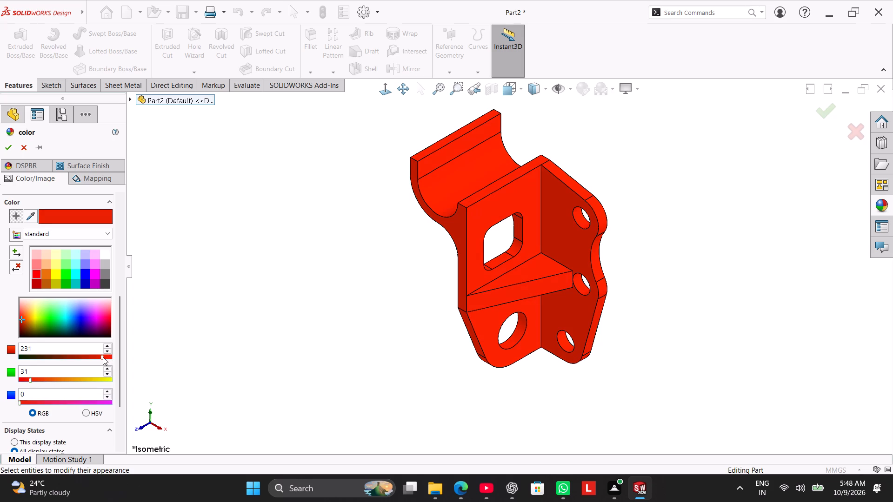
{"action": "left_click_drag", "start_coordinate": [103, 357], "coordinate": [111, 357]}
{"action": "left_click_drag", "start_coordinate": [111, 357], "coordinate": [93, 360]}
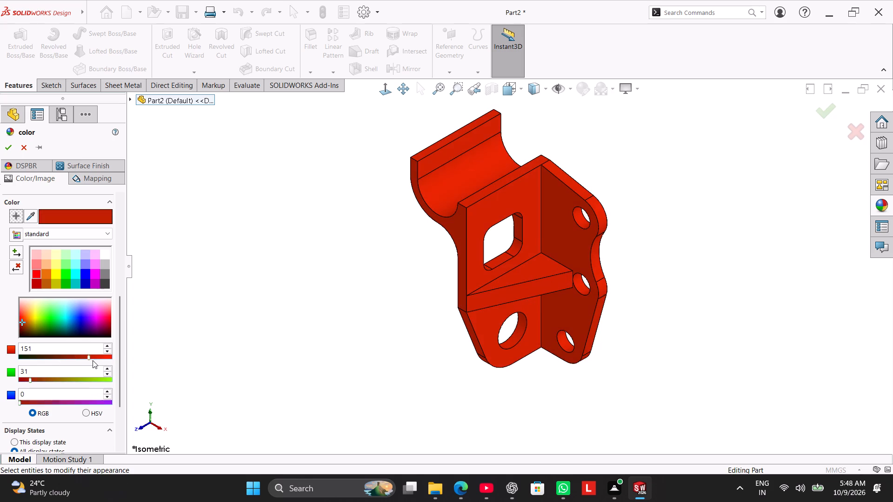
{"action": "left_click_drag", "start_coordinate": [93, 360], "coordinate": [93, 361]}
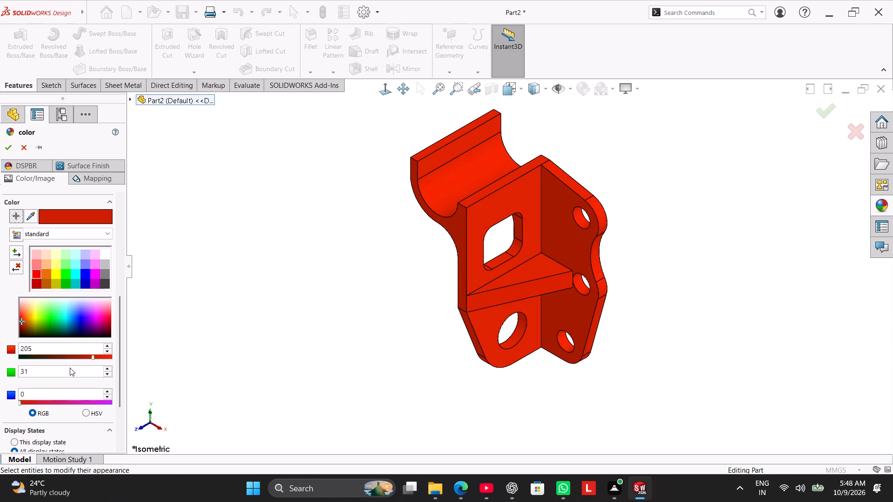
{"action": "left_click_drag", "start_coordinate": [11, 148], "coordinate": [11, 153]}
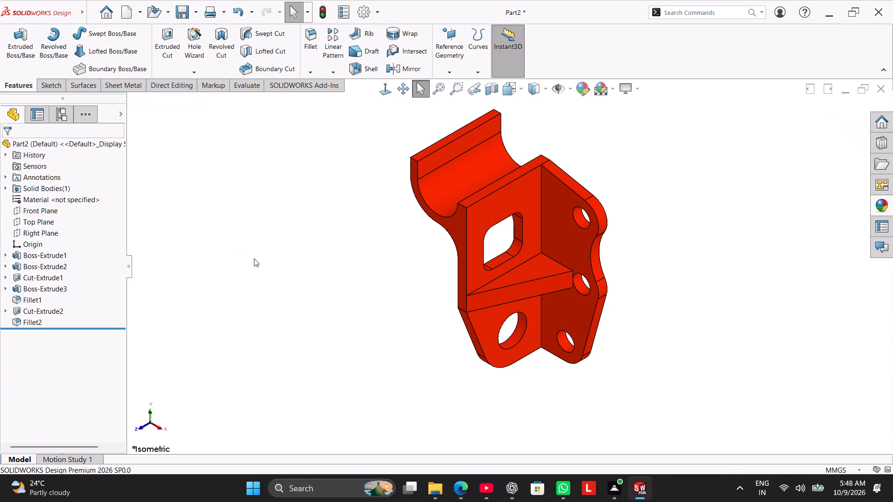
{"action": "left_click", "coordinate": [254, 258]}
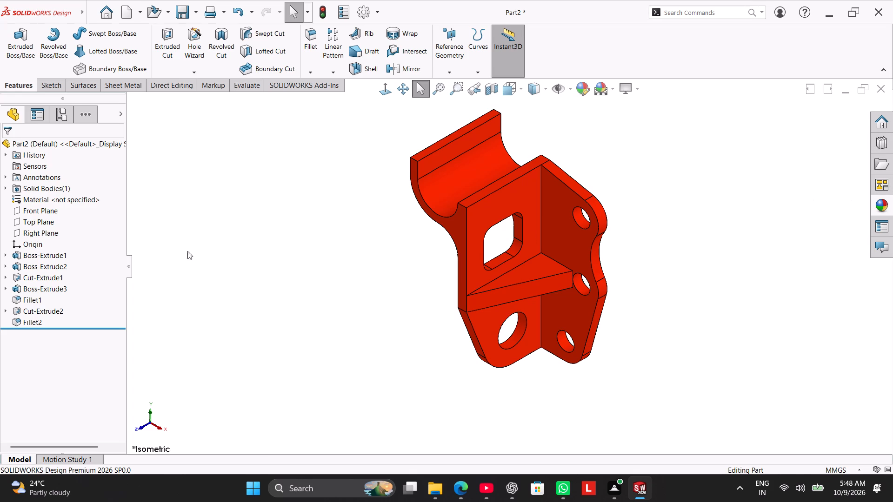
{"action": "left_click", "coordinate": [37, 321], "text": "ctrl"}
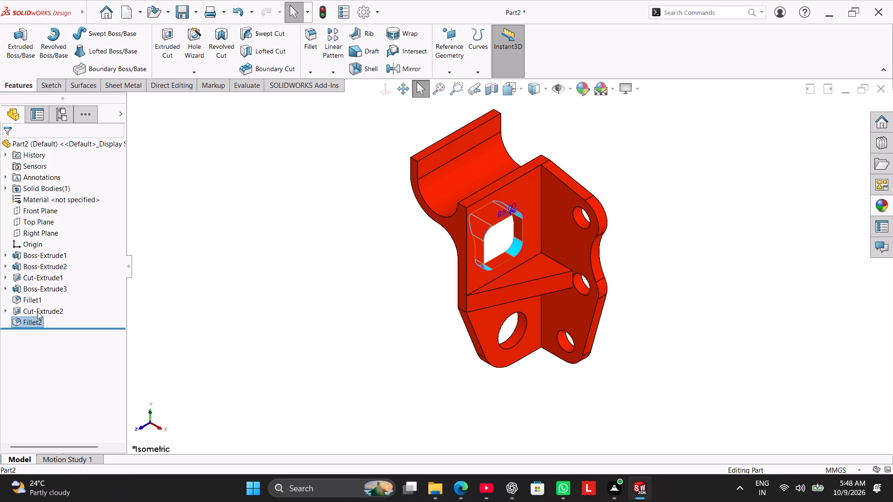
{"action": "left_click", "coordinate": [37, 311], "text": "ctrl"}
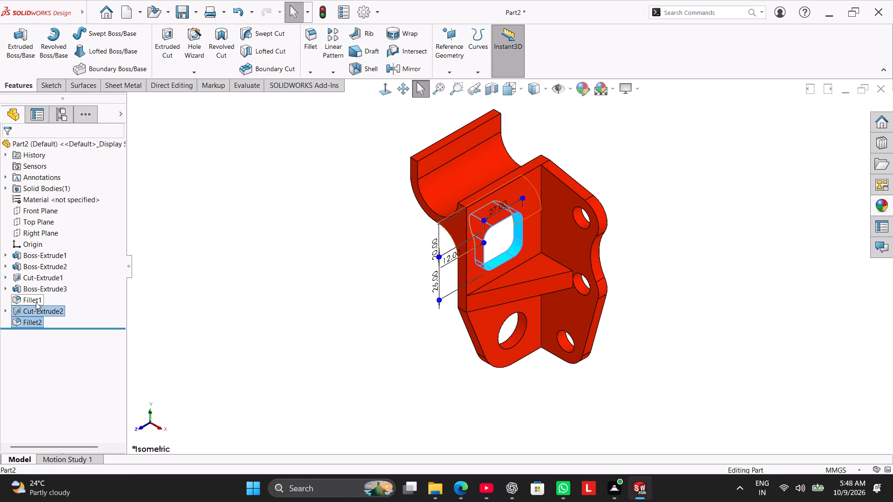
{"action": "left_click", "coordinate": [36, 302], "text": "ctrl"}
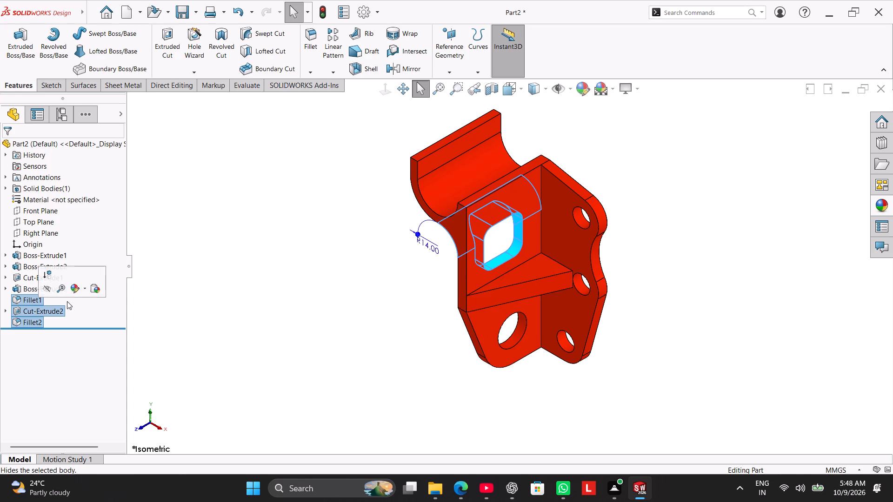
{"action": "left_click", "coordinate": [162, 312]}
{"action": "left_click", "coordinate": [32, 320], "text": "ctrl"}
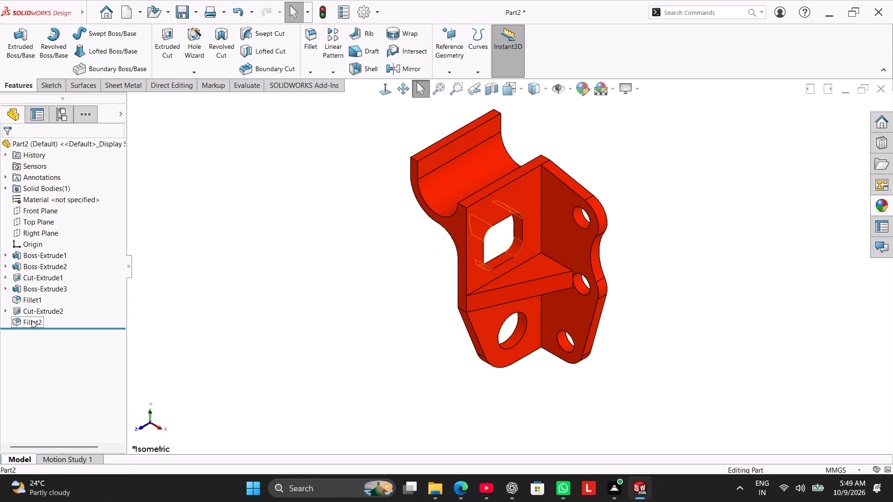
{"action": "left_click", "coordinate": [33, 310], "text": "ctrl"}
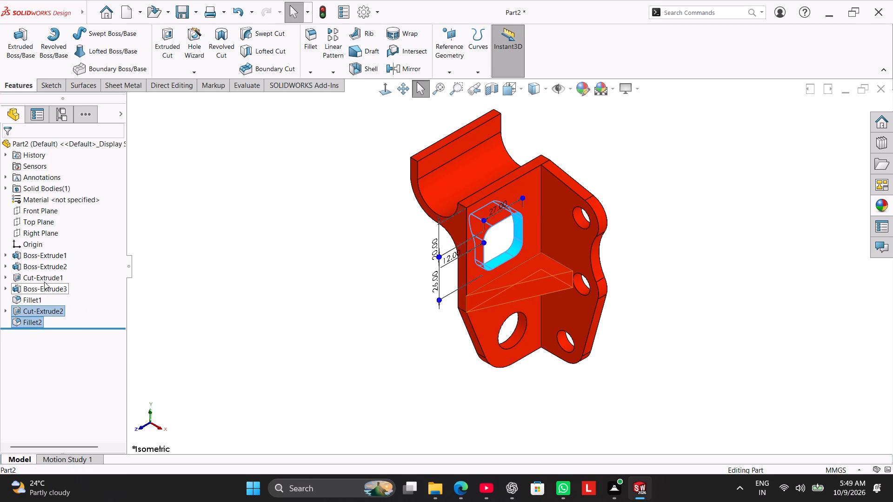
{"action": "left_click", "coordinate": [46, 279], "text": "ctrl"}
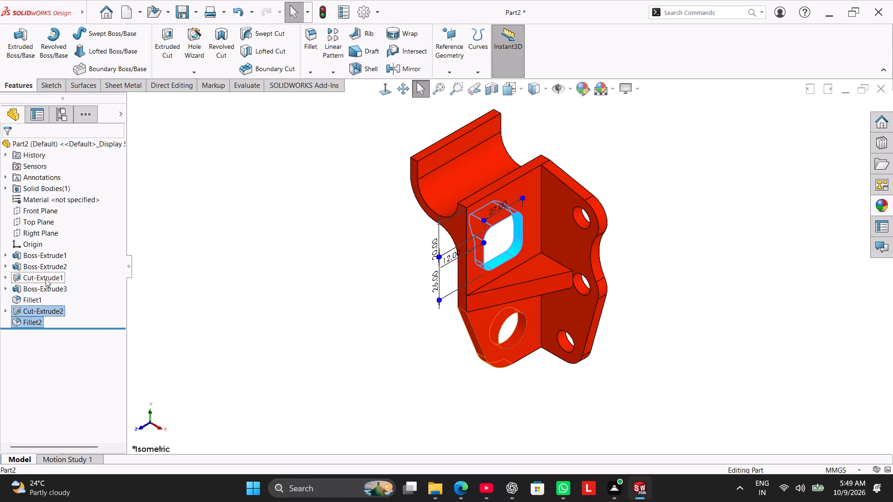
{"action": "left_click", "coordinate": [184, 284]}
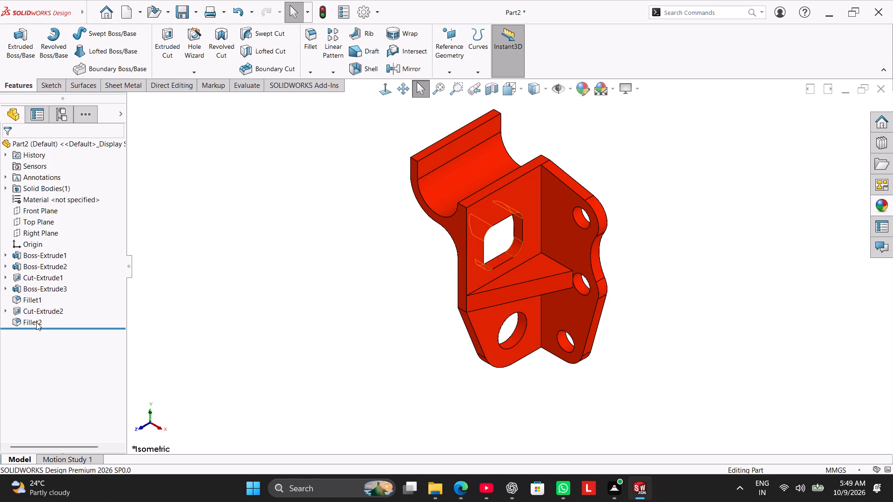
Apply the polished aluminum appearance to the upright's rectangular window cut and its corner fillets.
{"action": "left_click", "coordinate": [36, 322], "text": "ctrl"}
{"action": "left_click", "coordinate": [44, 310], "text": "ctrl"}
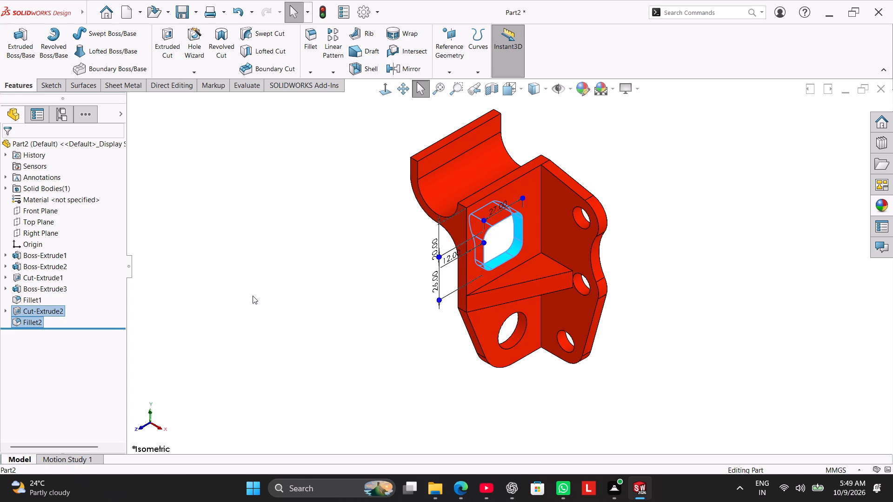
{"action": "left_click", "coordinate": [583, 90]}
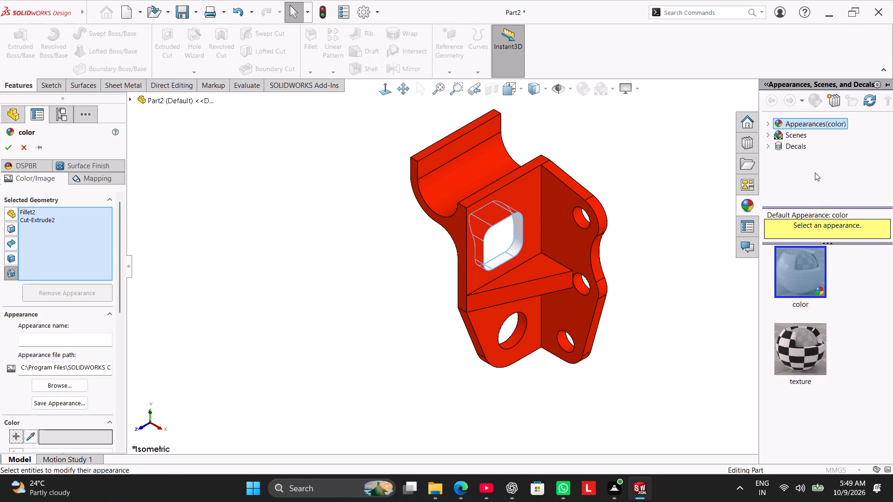
{"action": "left_click", "coordinate": [770, 123]}
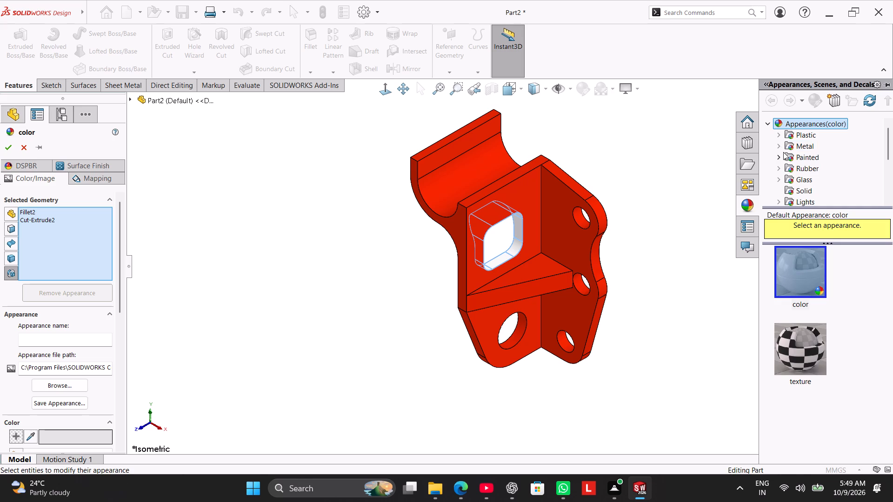
{"action": "left_click", "coordinate": [782, 146]}
{"action": "double_click", "coordinate": [803, 159]}
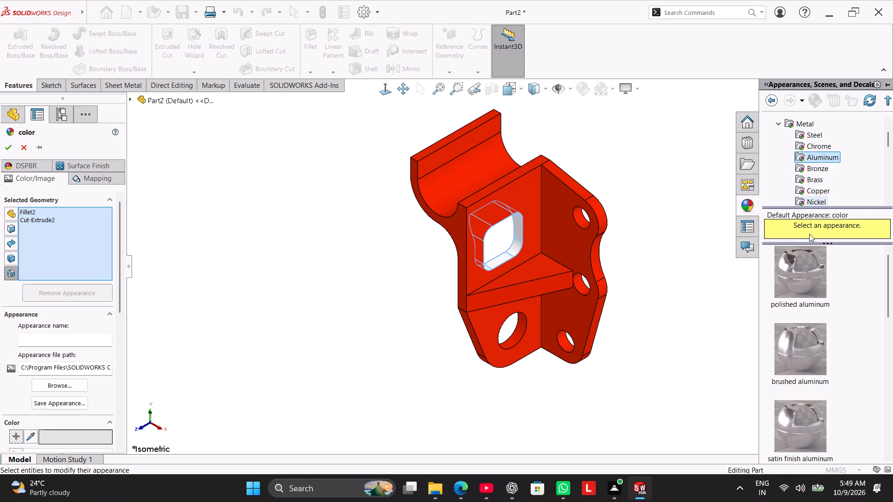
{"action": "double_click", "coordinate": [807, 264]}
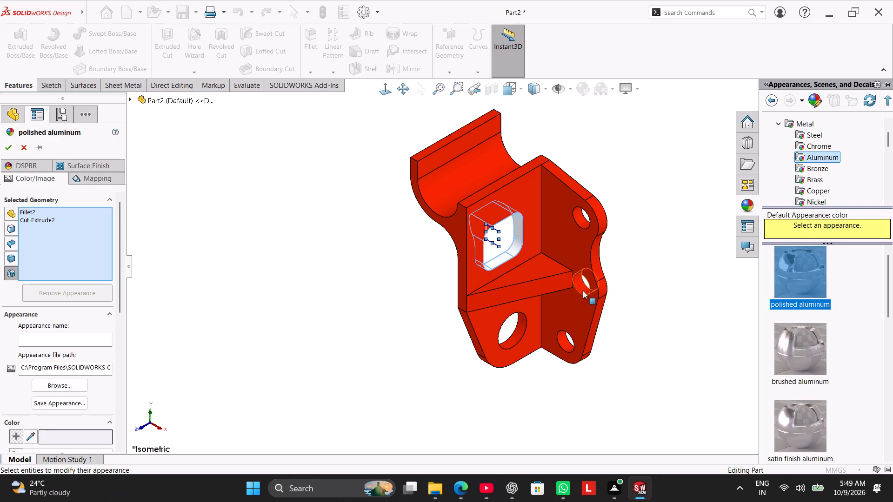
{"action": "left_click", "coordinate": [644, 228]}
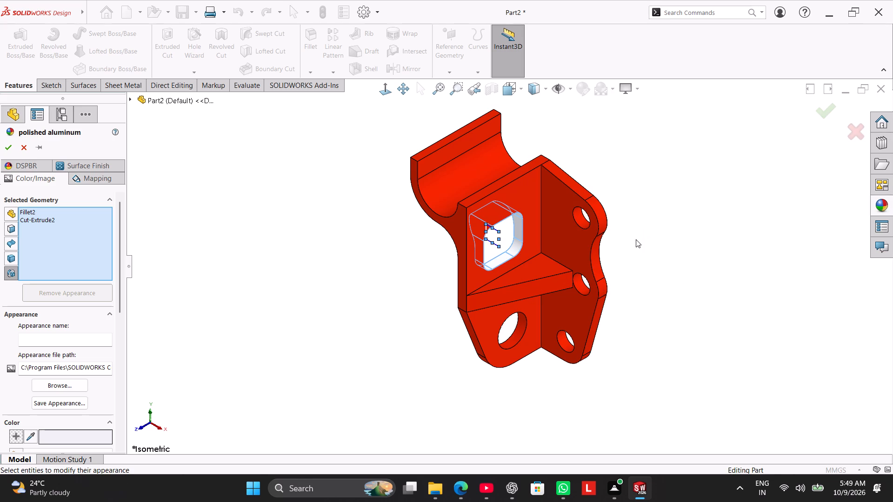
{"action": "left_click", "coordinate": [628, 168]}
{"action": "left_click", "coordinate": [12, 149]}
{"action": "left_click", "coordinate": [328, 223]}
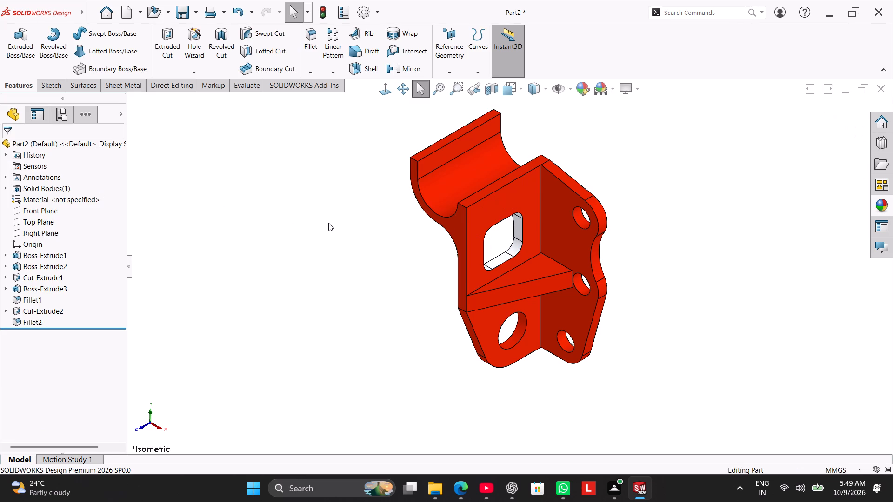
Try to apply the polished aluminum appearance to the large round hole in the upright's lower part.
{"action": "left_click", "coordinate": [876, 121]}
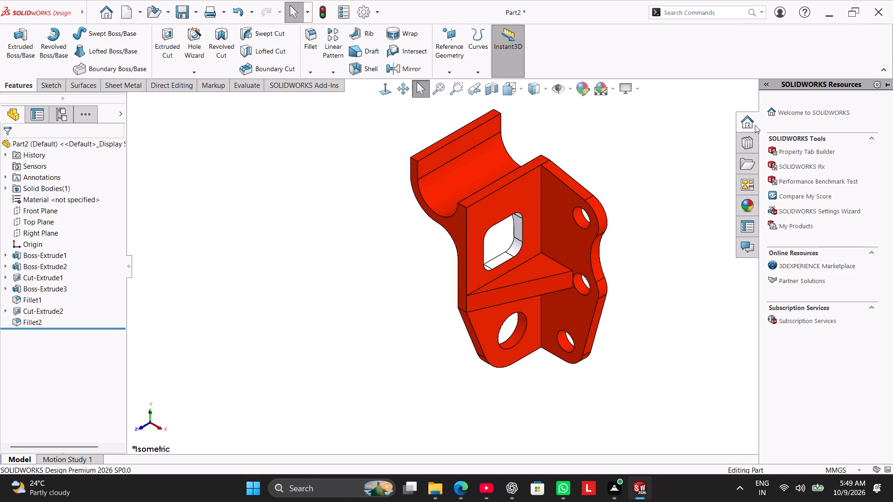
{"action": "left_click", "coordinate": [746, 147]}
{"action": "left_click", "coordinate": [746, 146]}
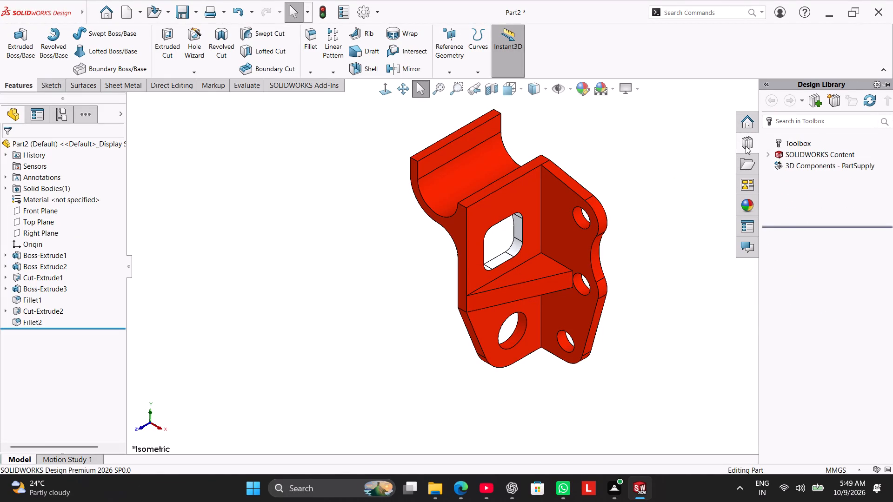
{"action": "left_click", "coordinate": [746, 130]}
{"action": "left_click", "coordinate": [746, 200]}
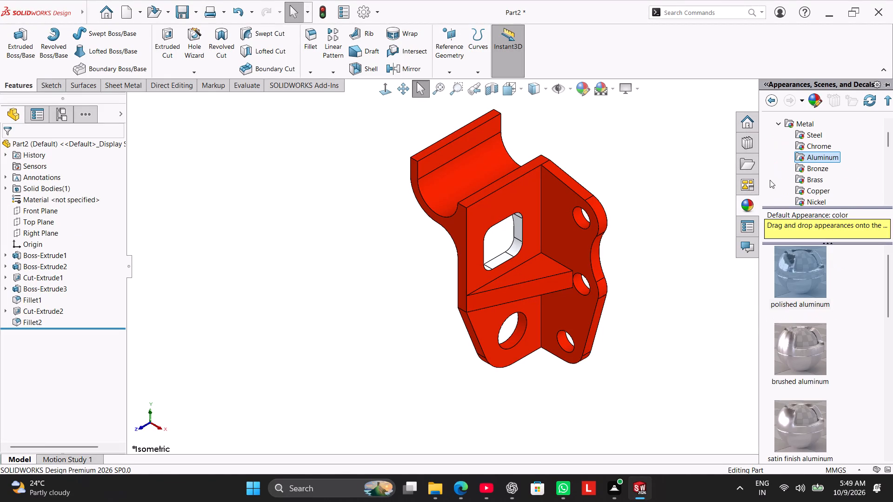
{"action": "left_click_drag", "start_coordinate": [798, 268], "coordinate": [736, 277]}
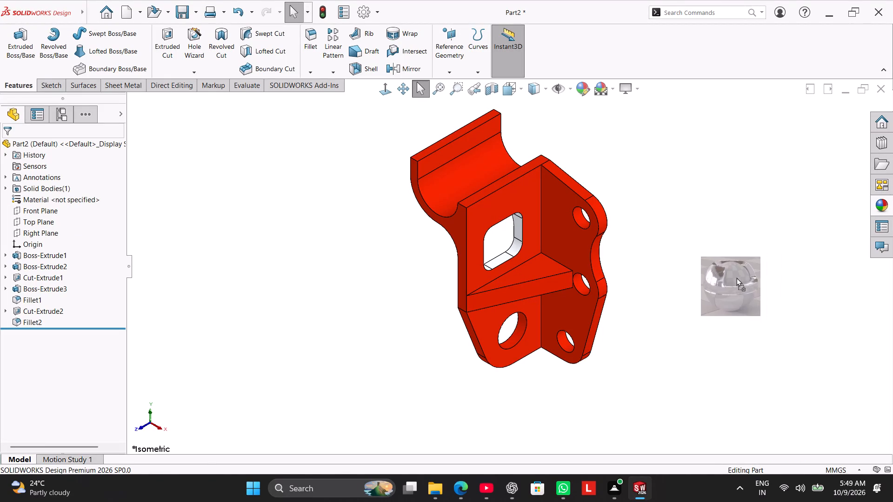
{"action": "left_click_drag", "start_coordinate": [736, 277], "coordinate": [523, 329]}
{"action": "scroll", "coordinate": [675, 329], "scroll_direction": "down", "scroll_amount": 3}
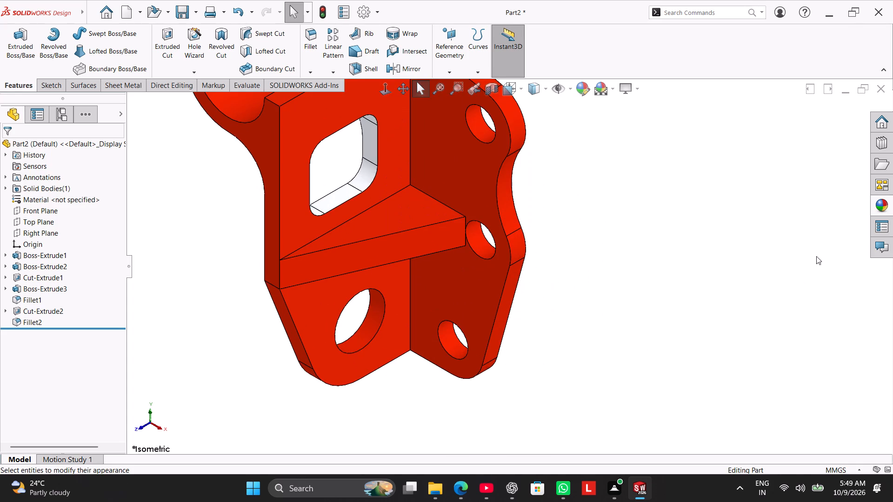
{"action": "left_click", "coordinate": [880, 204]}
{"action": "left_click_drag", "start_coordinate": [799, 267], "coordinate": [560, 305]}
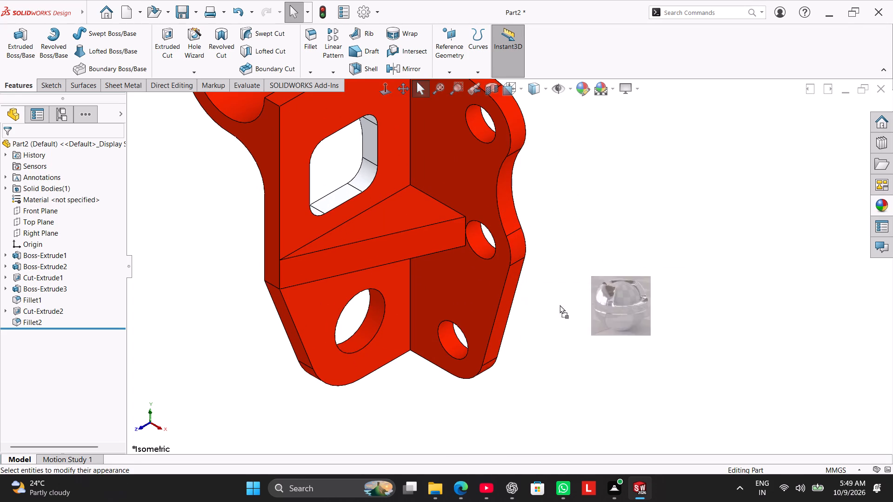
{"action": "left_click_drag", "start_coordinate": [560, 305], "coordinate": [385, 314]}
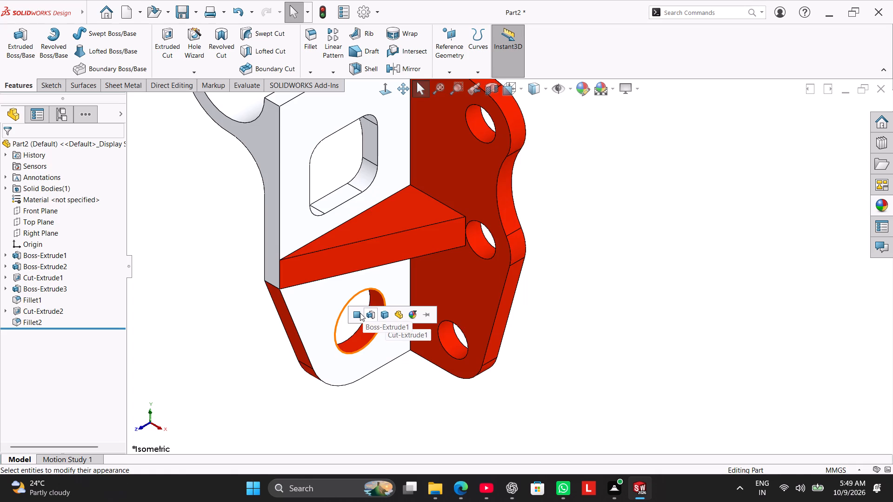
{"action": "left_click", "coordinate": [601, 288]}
Apply the polished aluminum appearance to only the inner face of the large round hole in the upright.
{"action": "left_click", "coordinate": [880, 209]}
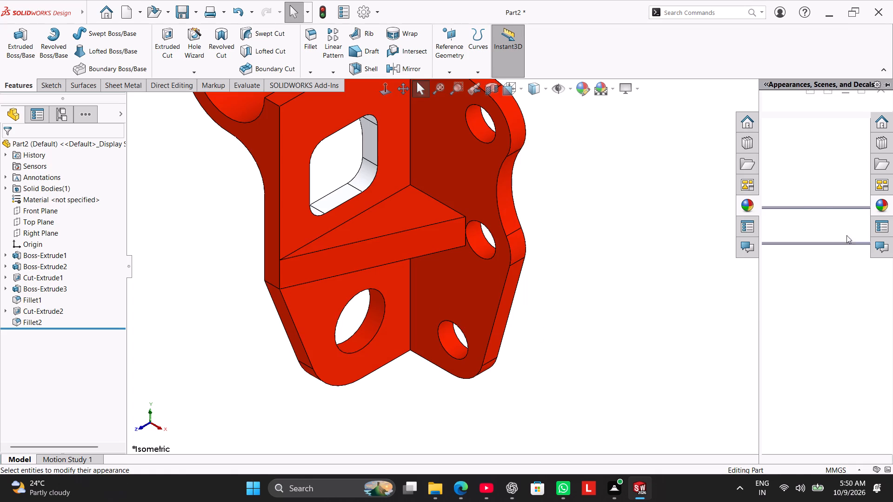
{"action": "left_click_drag", "start_coordinate": [801, 270], "coordinate": [386, 314]}
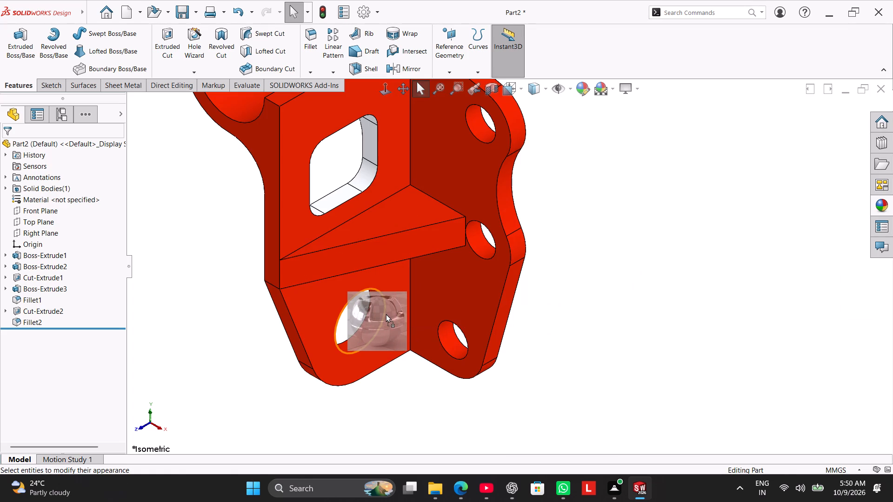
{"action": "left_click_drag", "start_coordinate": [386, 314], "coordinate": [379, 309]}
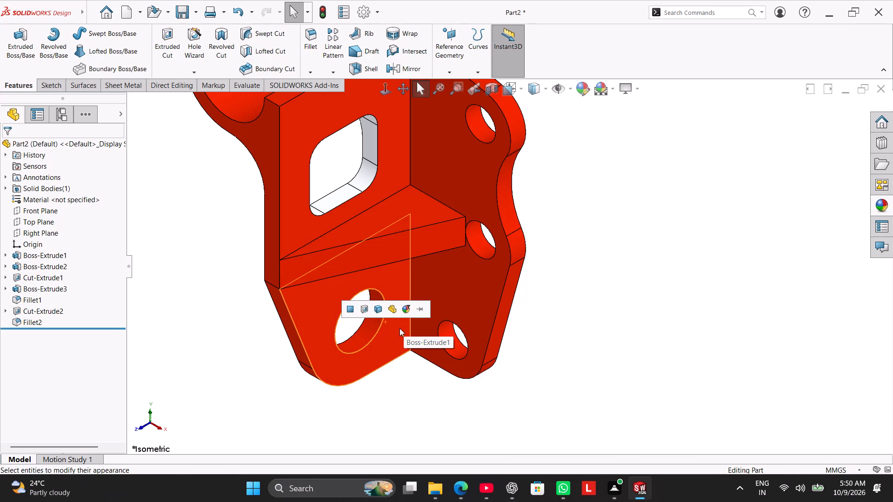
{"action": "left_click", "coordinate": [351, 311]}
Apply the polished aluminum appearance to the inner faces of the three flange holes, one face at a time.
{"action": "left_click", "coordinate": [886, 202]}
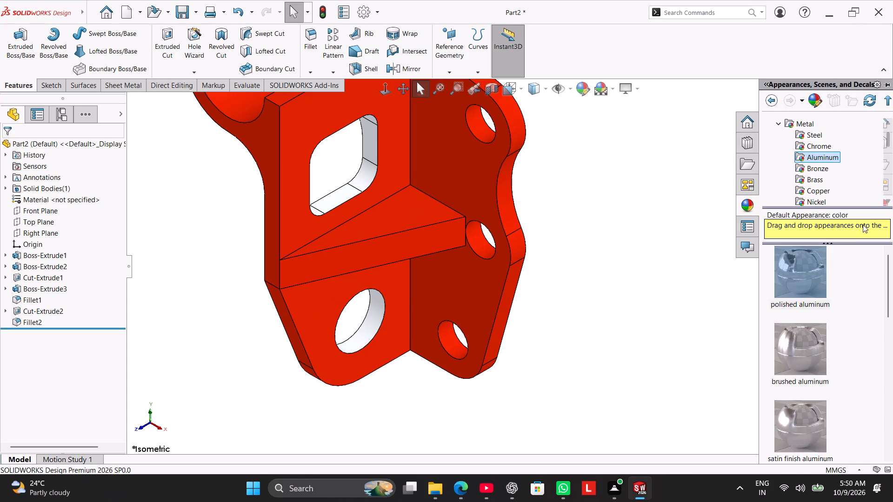
{"action": "left_click_drag", "start_coordinate": [797, 265], "coordinate": [451, 330]}
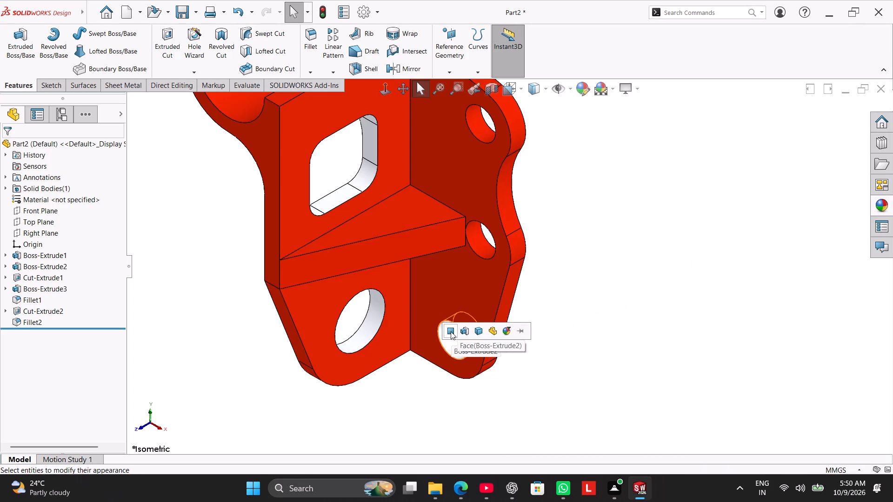
{"action": "left_click", "coordinate": [451, 331]}
{"action": "left_click", "coordinate": [886, 211]}
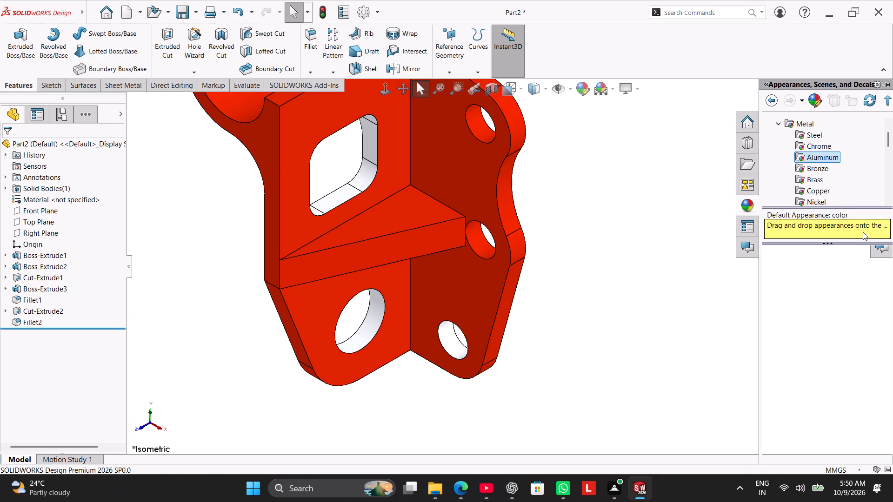
{"action": "left_click_drag", "start_coordinate": [810, 269], "coordinate": [488, 237]}
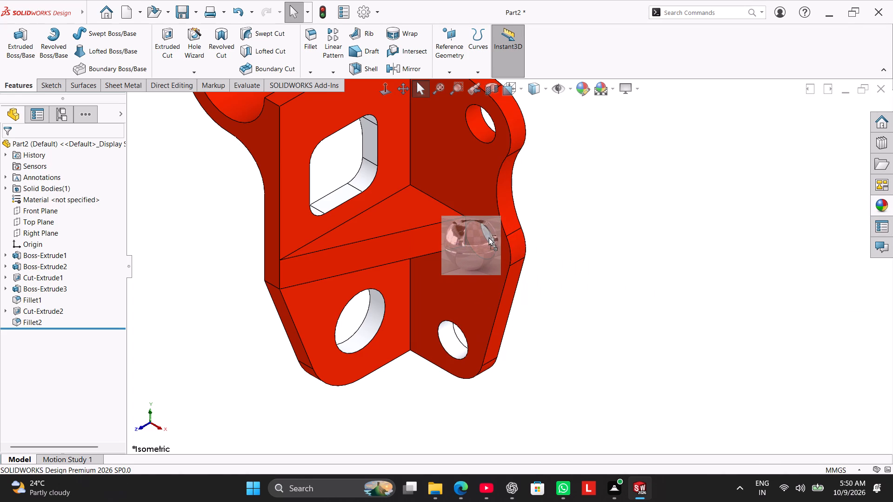
{"action": "left_click_drag", "start_coordinate": [488, 237], "coordinate": [476, 231]}
{"action": "left_click", "coordinate": [475, 236]}
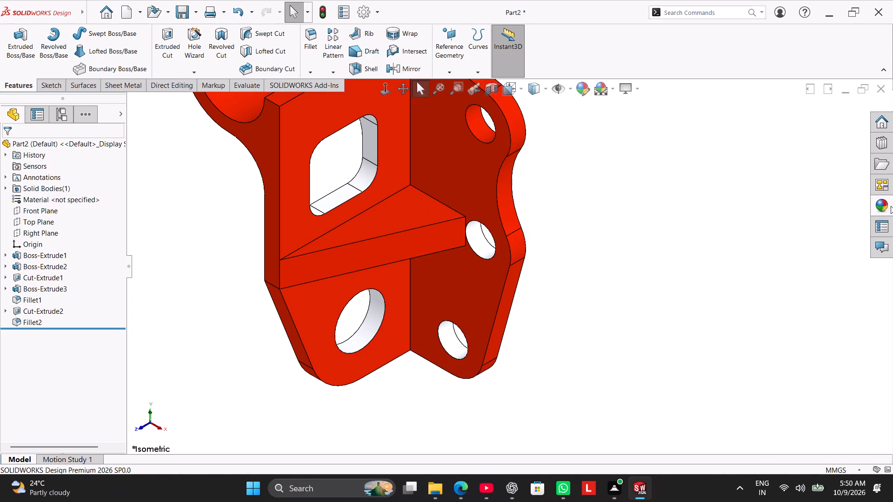
{"action": "left_click_drag", "start_coordinate": [886, 204], "coordinate": [530, 170]}
{"action": "left_click", "coordinate": [873, 205]}
{"action": "left_click_drag", "start_coordinate": [806, 272], "coordinate": [499, 154]}
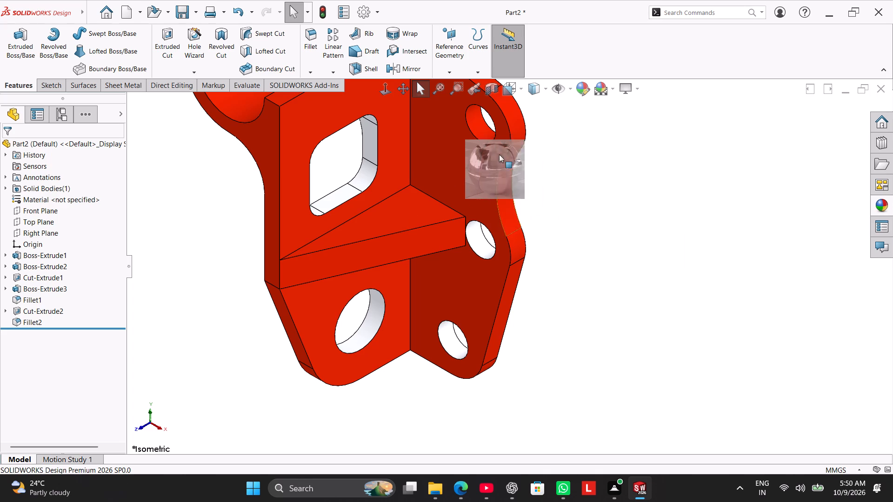
{"action": "left_click_drag", "start_coordinate": [499, 154], "coordinate": [480, 131]}
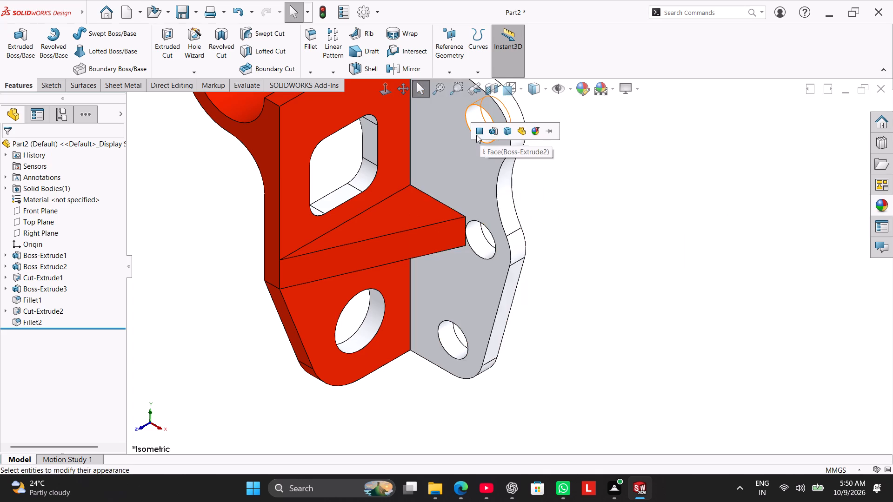
{"action": "left_click", "coordinate": [476, 135]}
Apply the polished aluminum appearance to the hook's inner curved face, and return to the fitted isometric view.
{"action": "scroll", "coordinate": [497, 143], "scroll_direction": "up", "scroll_amount": 3}
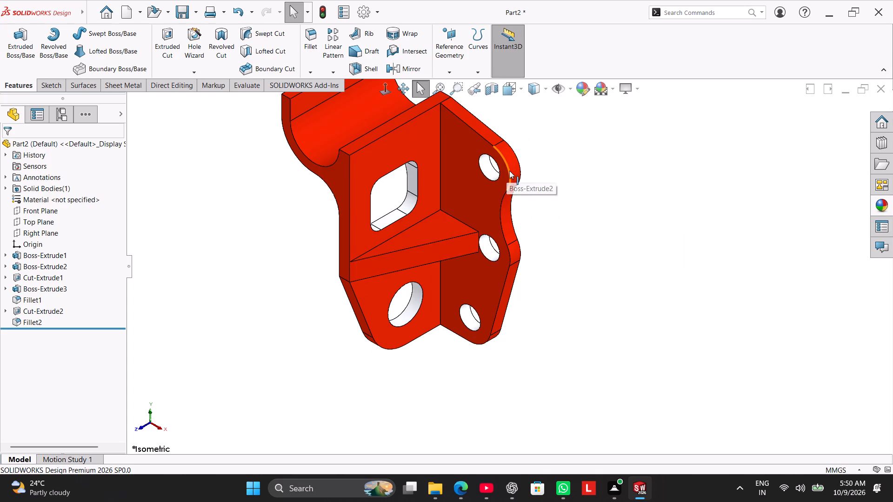
{"action": "scroll", "coordinate": [481, 170], "scroll_direction": "up", "scroll_amount": 2}
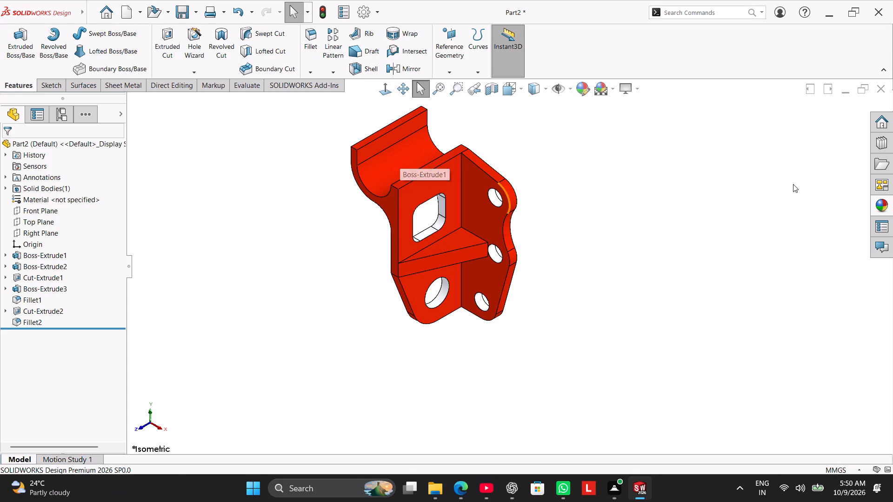
{"action": "left_click", "coordinate": [886, 204]}
{"action": "left_click_drag", "start_coordinate": [806, 271], "coordinate": [486, 186]}
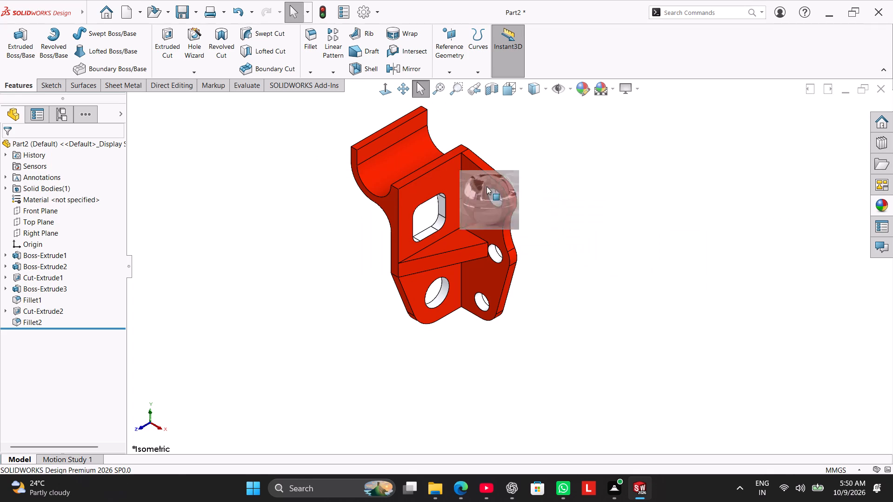
{"action": "left_click_drag", "start_coordinate": [486, 186], "coordinate": [426, 158]}
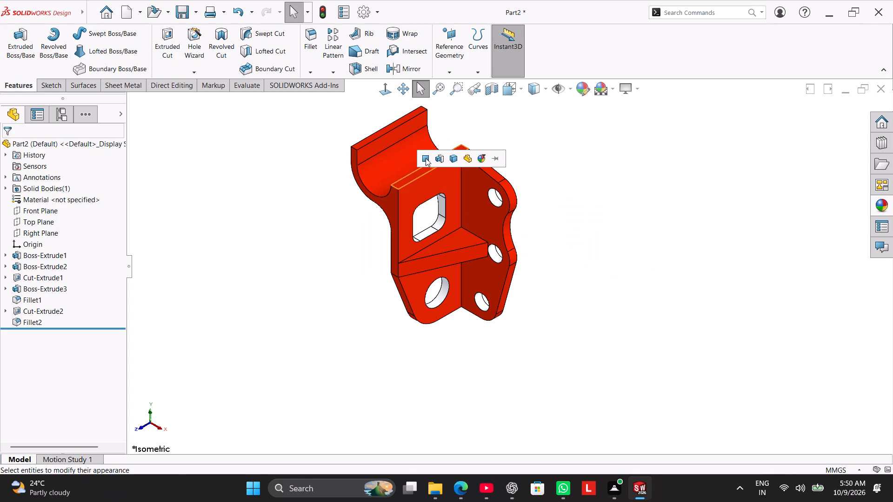
{"action": "left_click", "coordinate": [426, 158]}
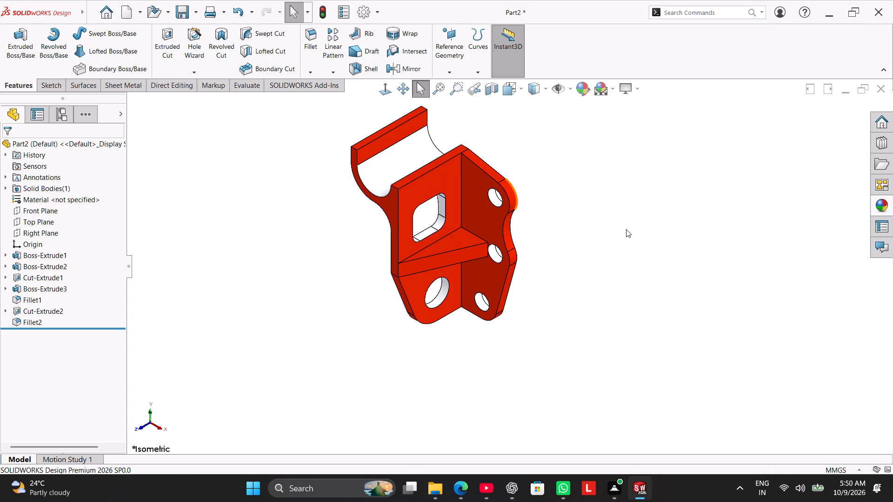
{"action": "right_click_drag", "start_coordinate": [273, 310], "coordinate": [529, 175]}
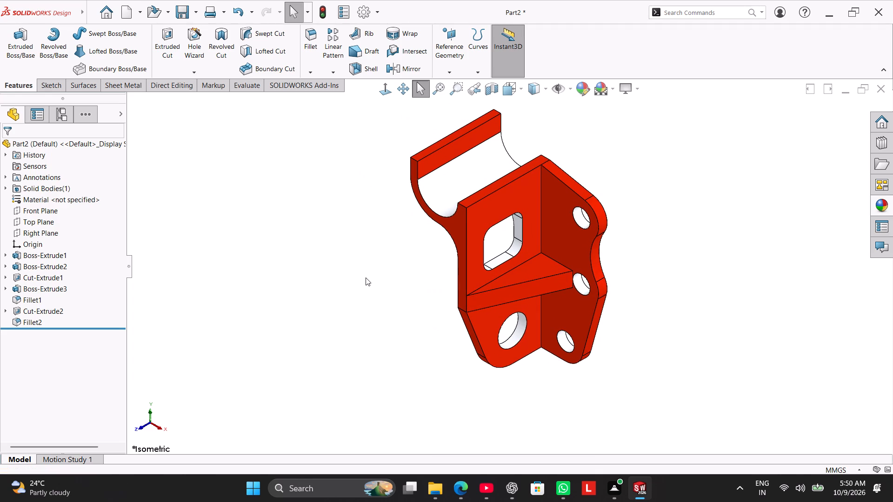
Save the part in the Work folder as a SOLIDWORKS part named Reinforced Side Mount Bracket.
{"action": "left_click", "coordinate": [183, 8]}
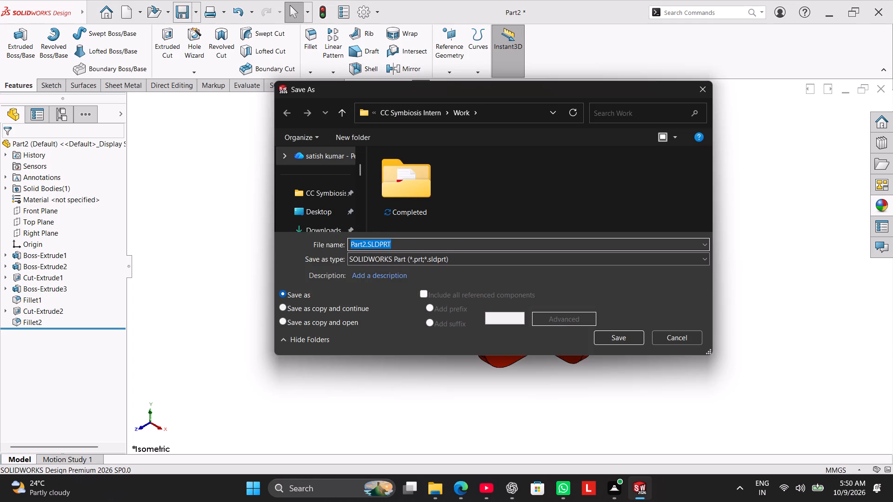
{"action": "key", "text": "ctrl+v"}
{"action": "left_click", "coordinate": [618, 337]}
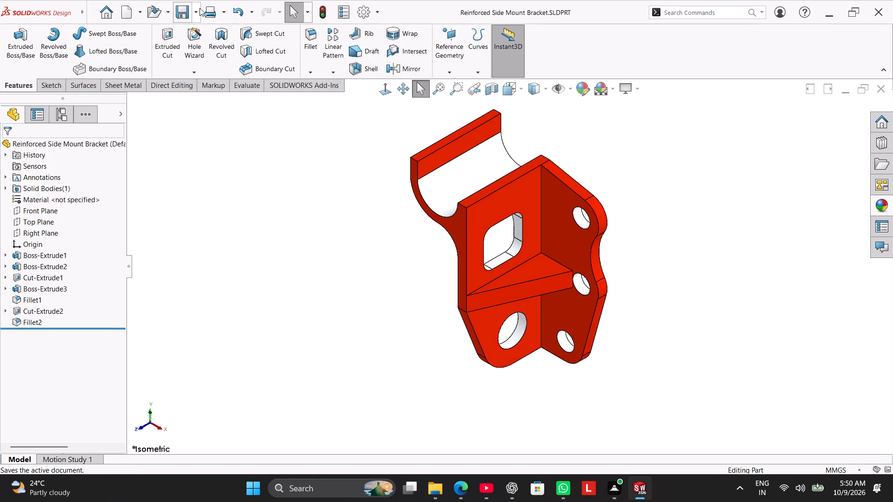
Save a PDF copy of the bracket in the Work folder as Reinforced Side Mount Bracket.pdf.
{"action": "left_click", "coordinate": [199, 8]}
{"action": "left_click", "coordinate": [195, 12]}
{"action": "left_click", "coordinate": [195, 15]}
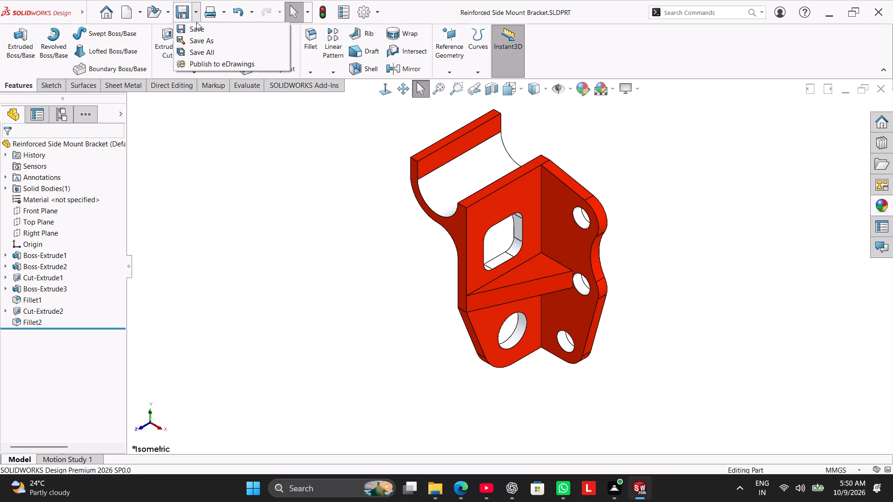
{"action": "left_click", "coordinate": [204, 40]}
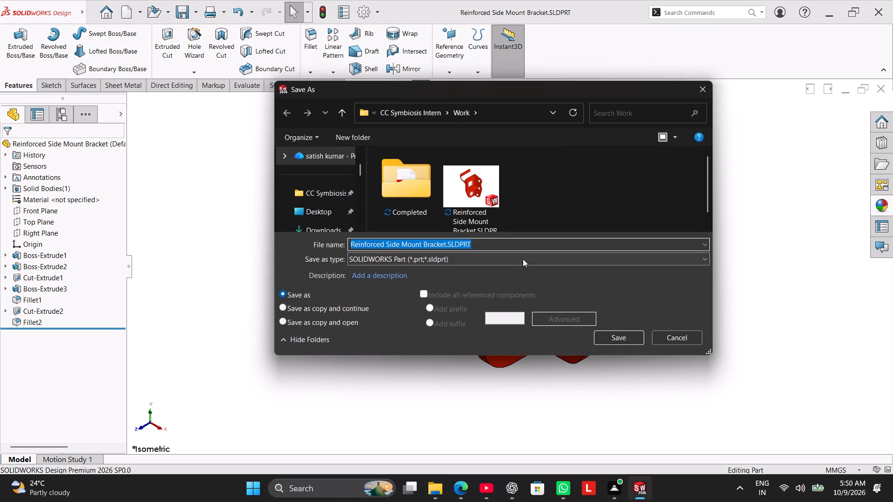
{"action": "left_click", "coordinate": [523, 259]}
{"action": "left_click", "coordinate": [476, 90]}
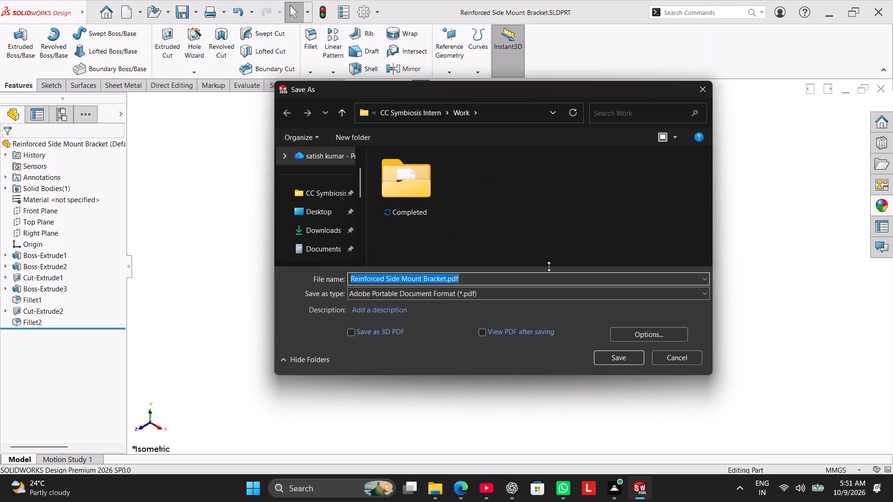
{"action": "left_click", "coordinate": [621, 357]}
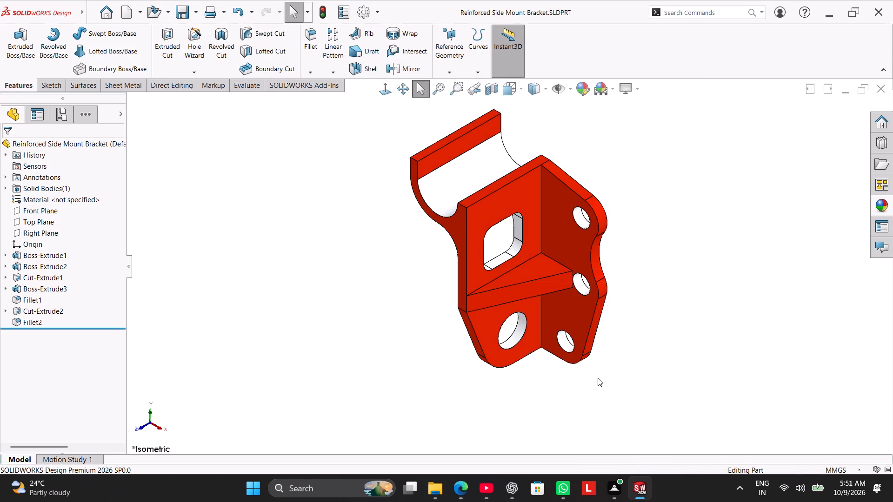